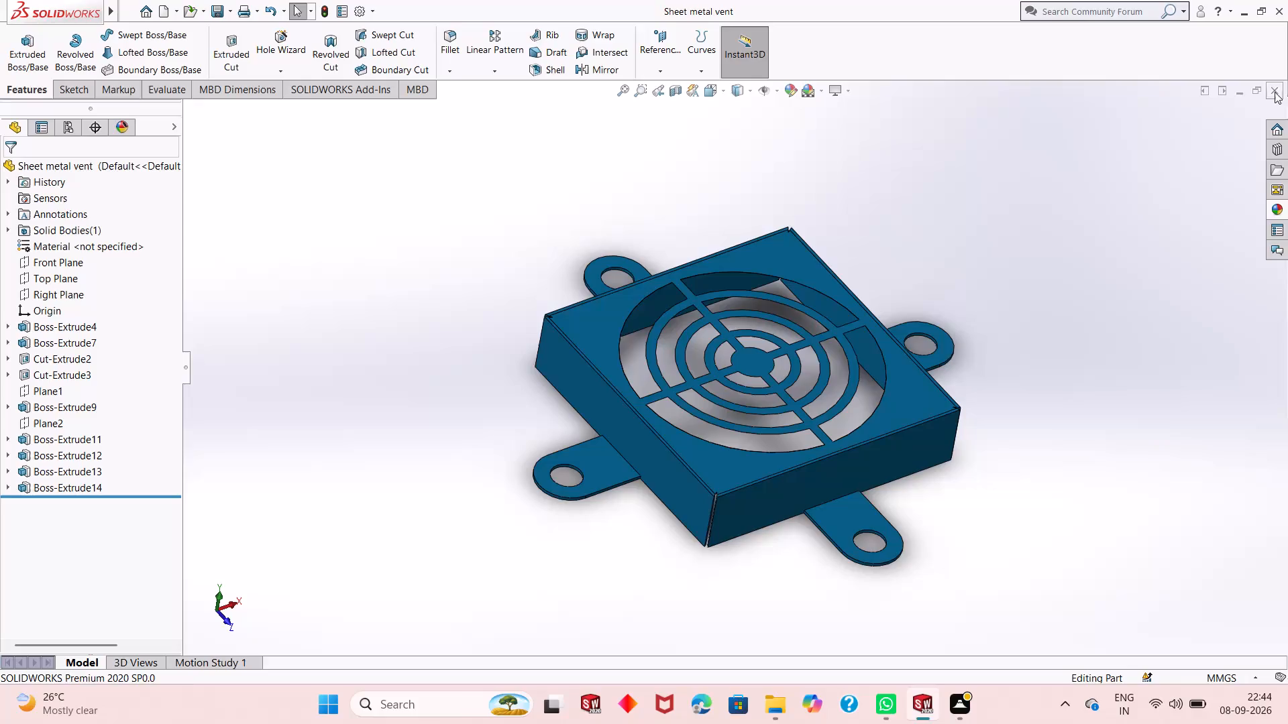
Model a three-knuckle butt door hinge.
Close the Sheet metal vent part document.
left_click(1280, 89)
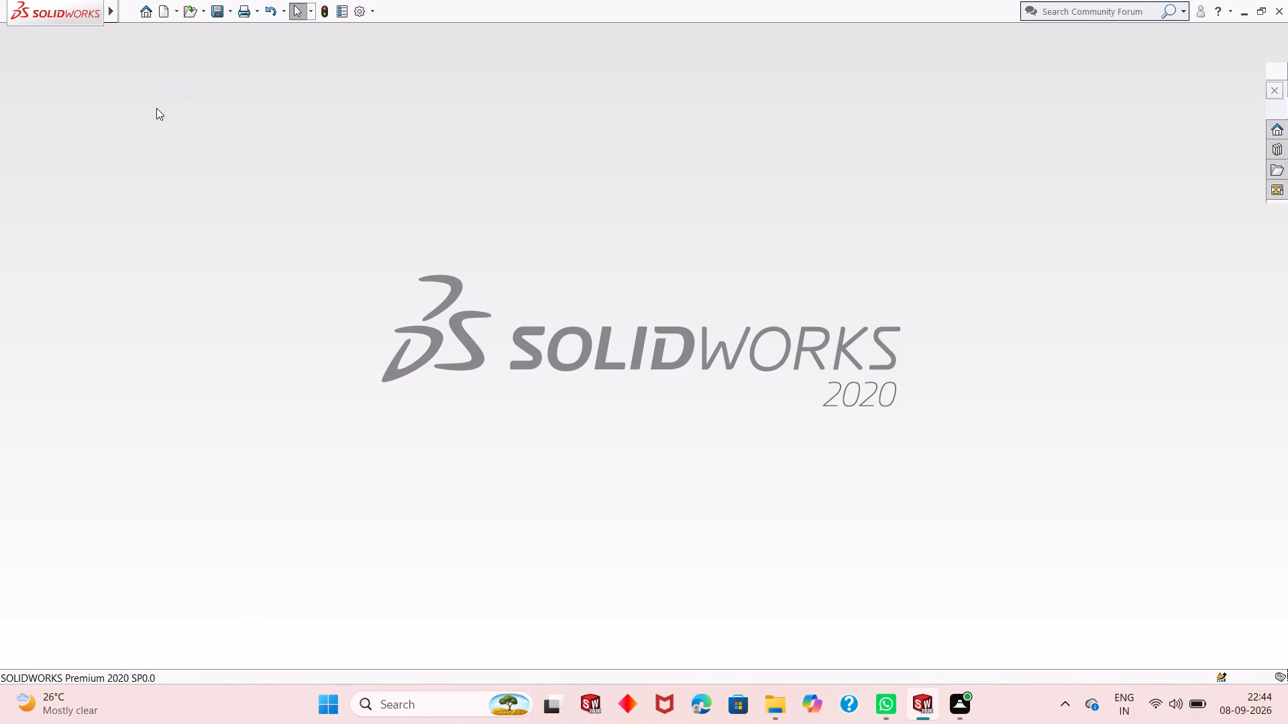
Create a new document of the Part type.
left_click(160, 13)
double_click(343, 327)
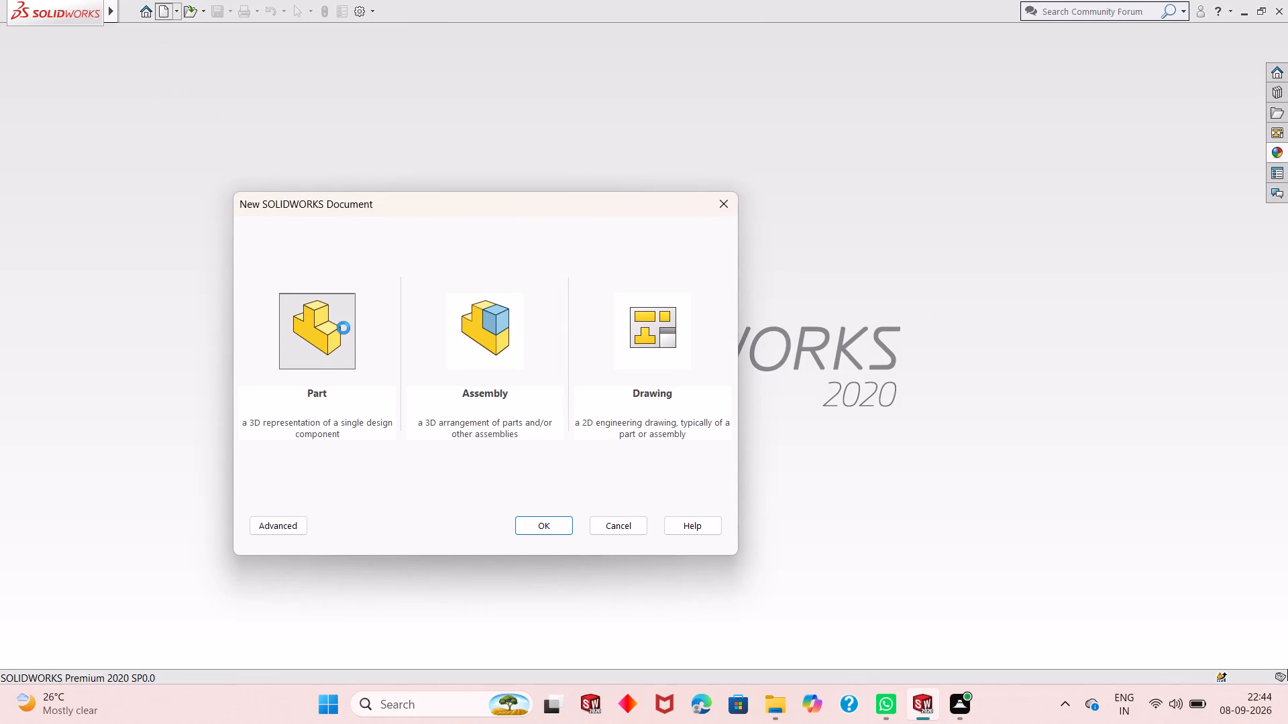
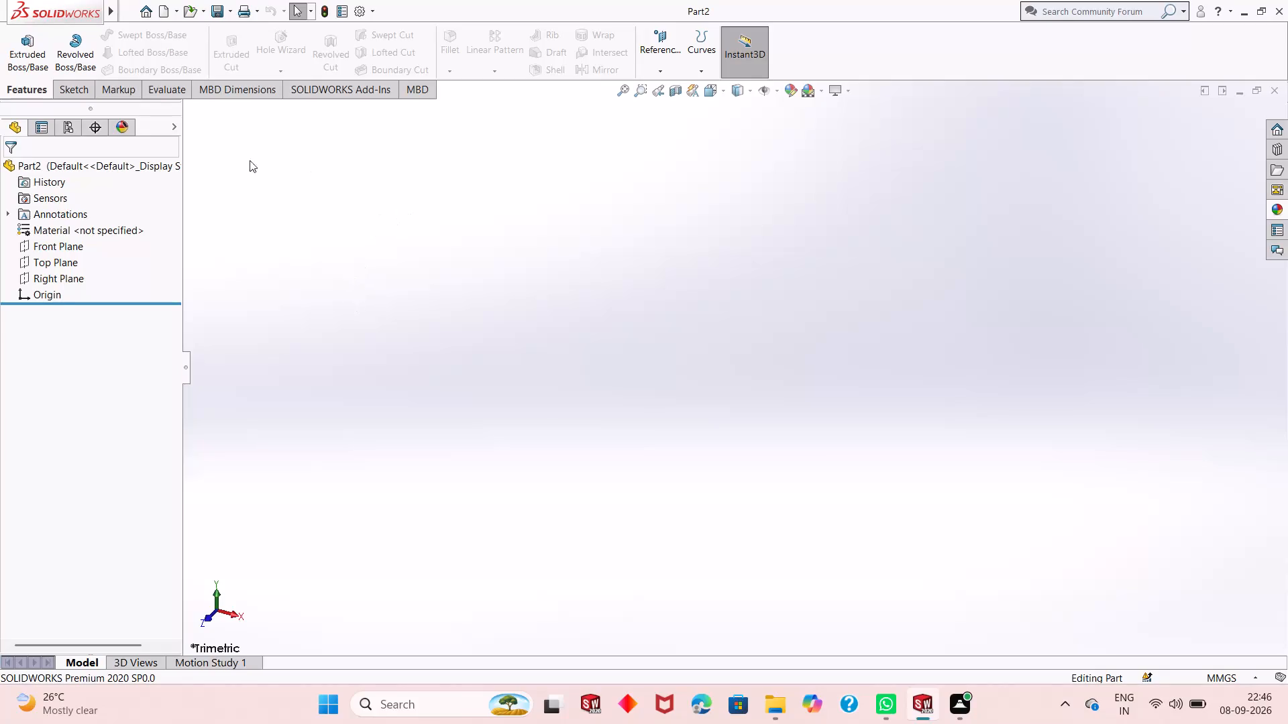
Start a new sketch on the Top Plane.
left_click(57, 265)
left_click(71, 239)
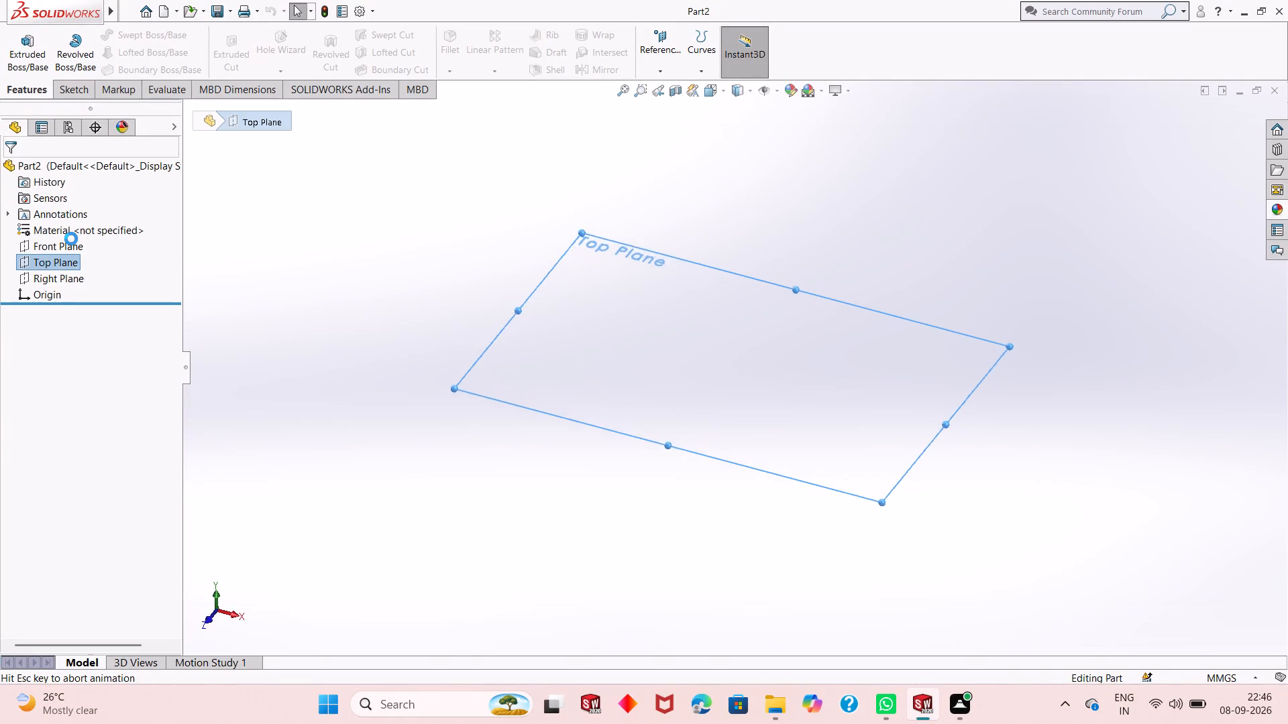
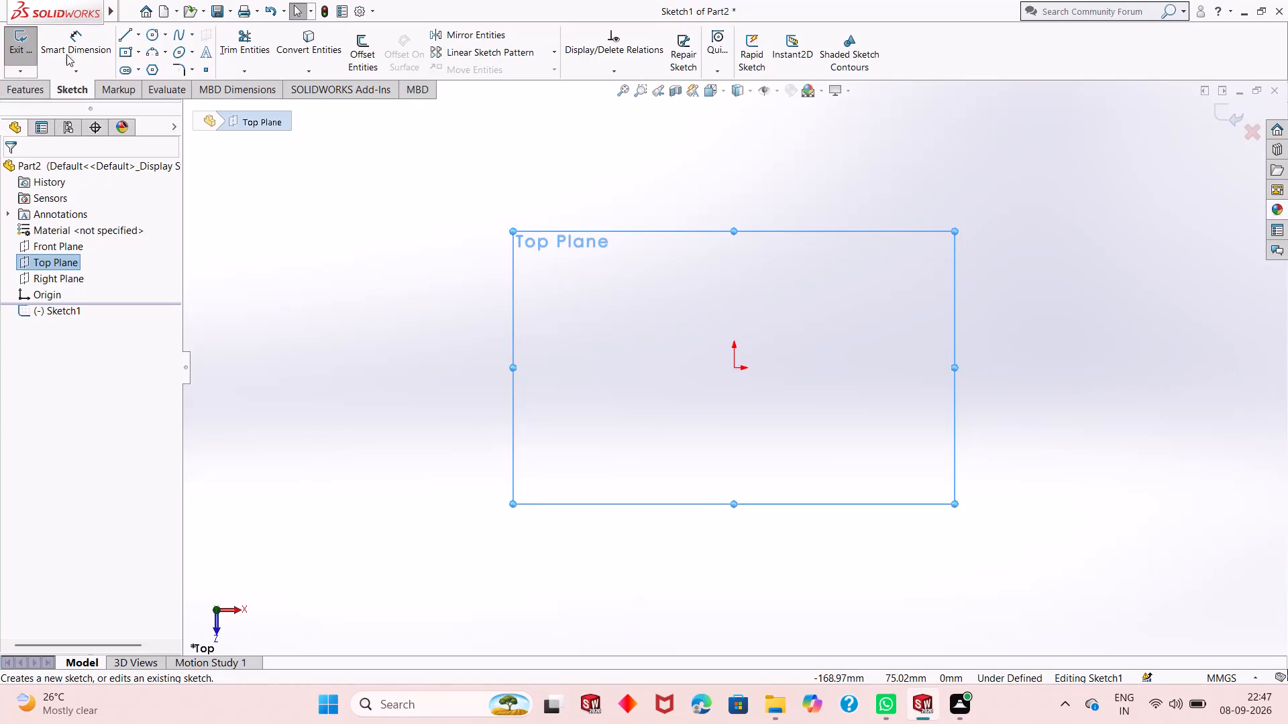
Draw a vertical line 6.5 mm long straight down from the origin.
left_click(120, 32)
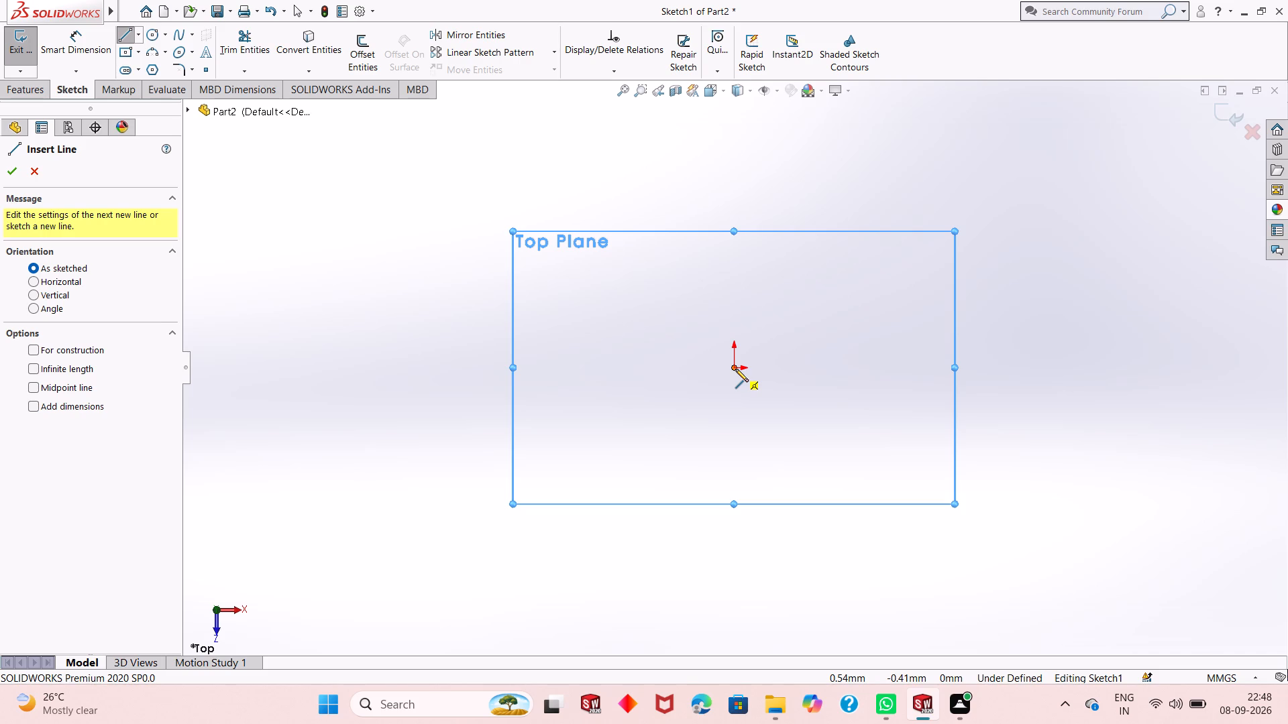
left_click(735, 369)
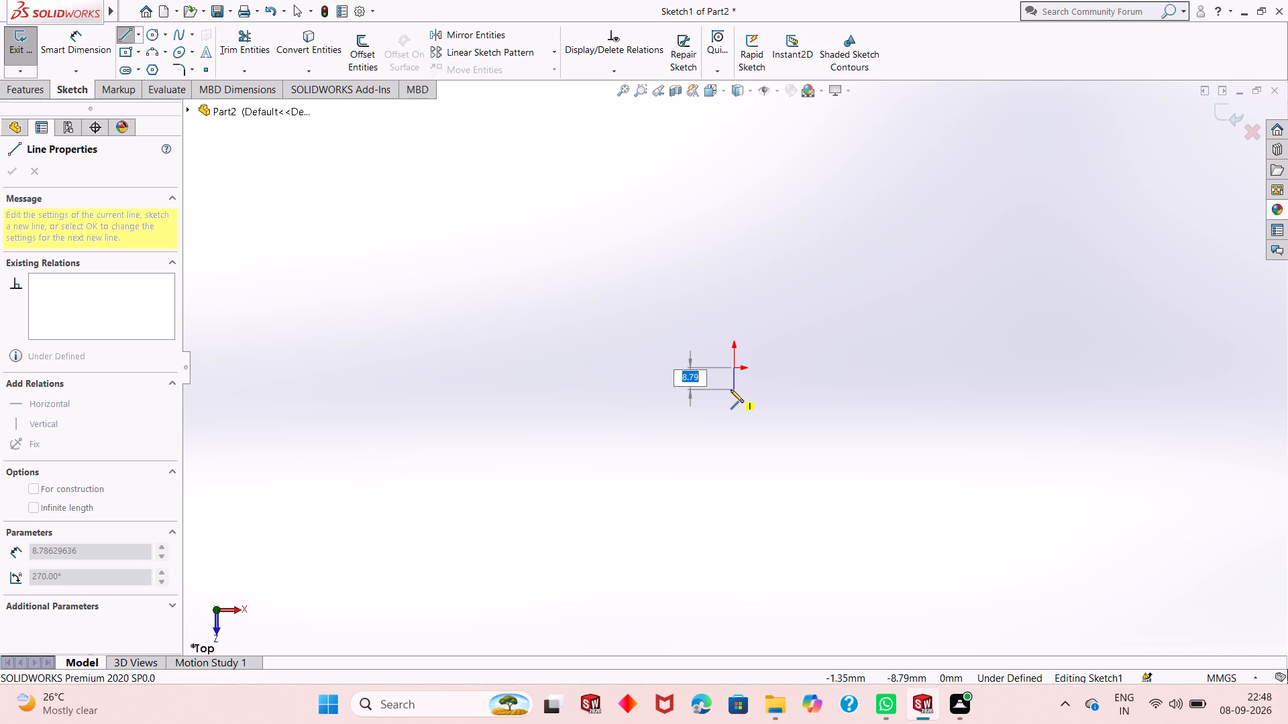
type("6.5")
key("Return")
scroll(771, 380, "up", 2)
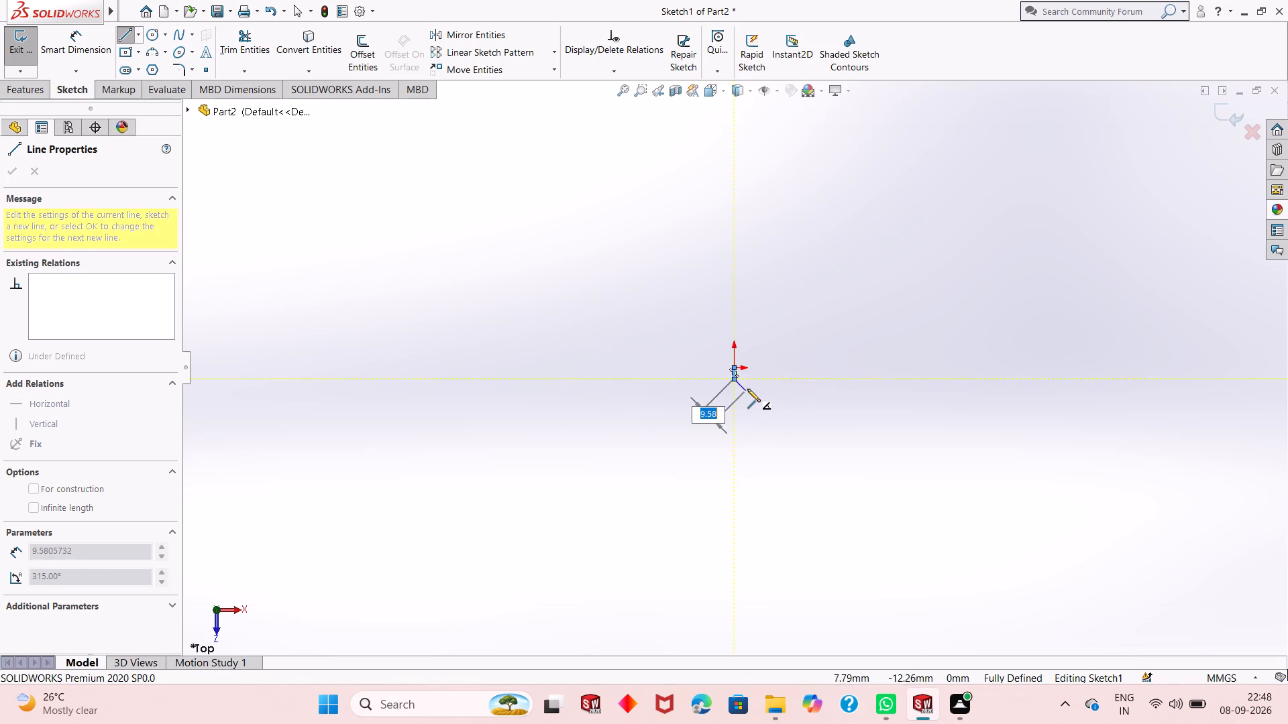
scroll(747, 389, "down", 6)
scroll(727, 338, "down", 3)
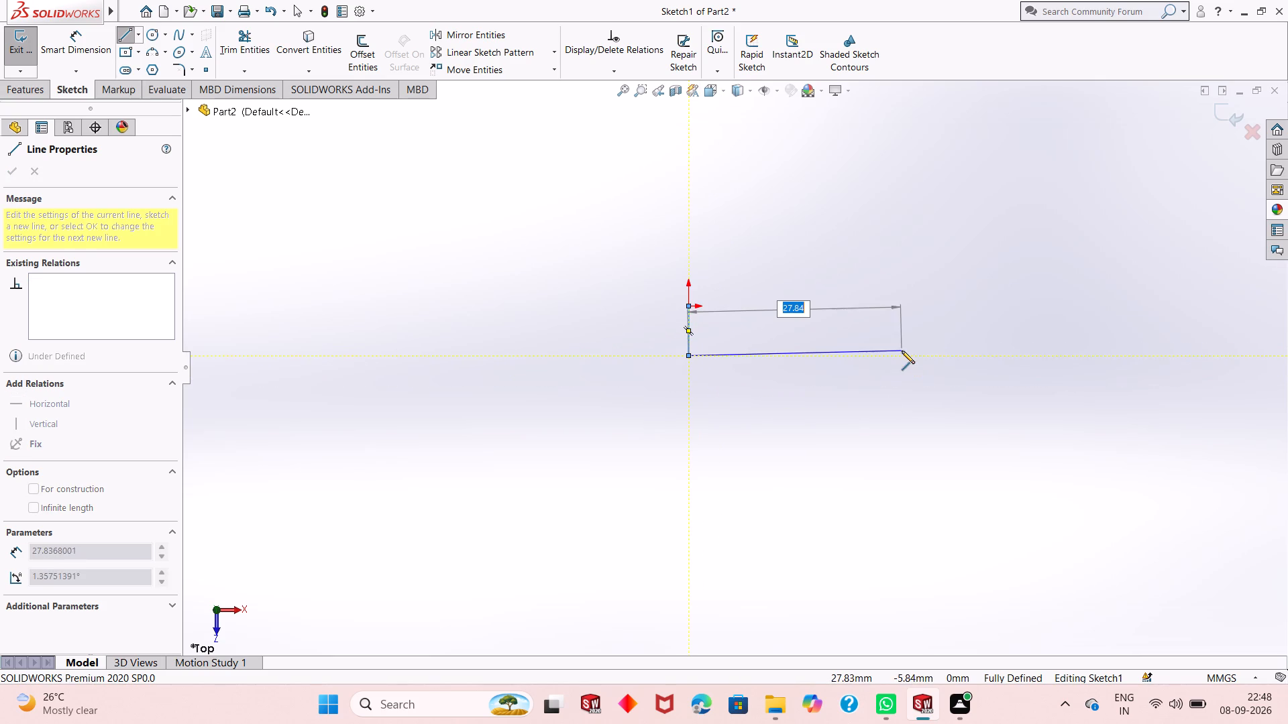
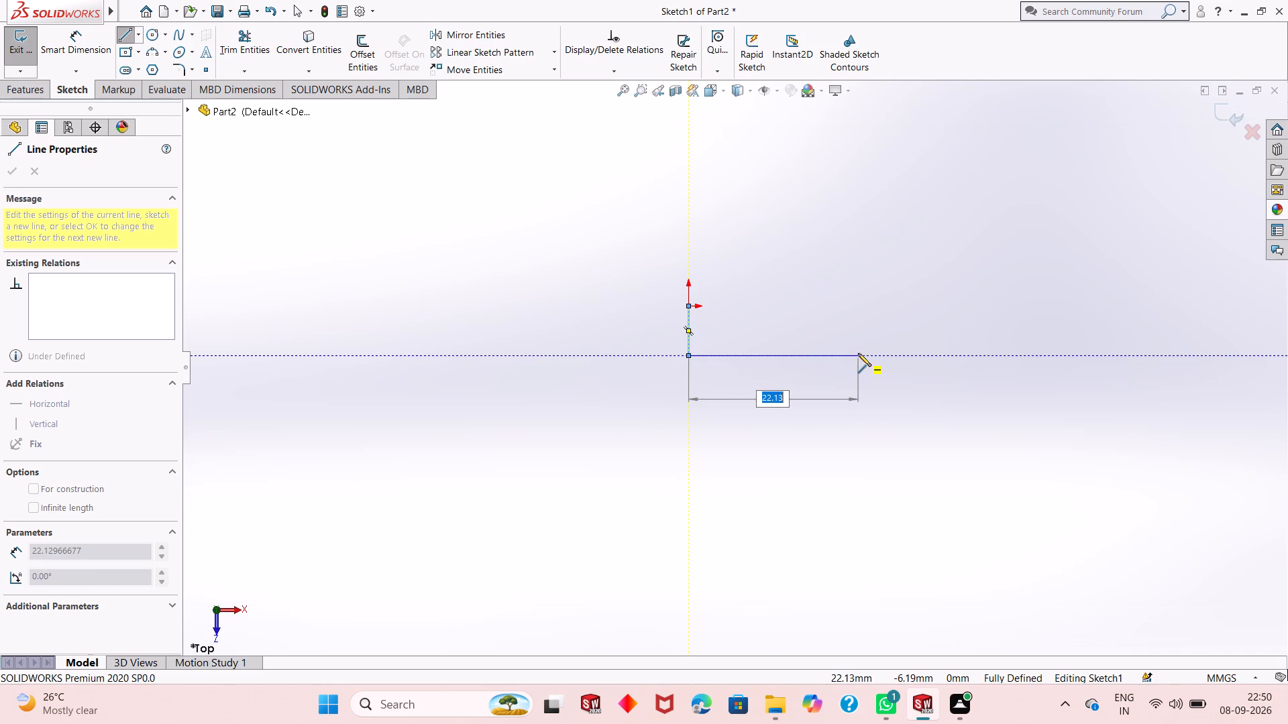
Draw a horizontal line 24.5 mm long in the positive X direction from the lower end of the vertical line.
type("24.5")
key("Return")
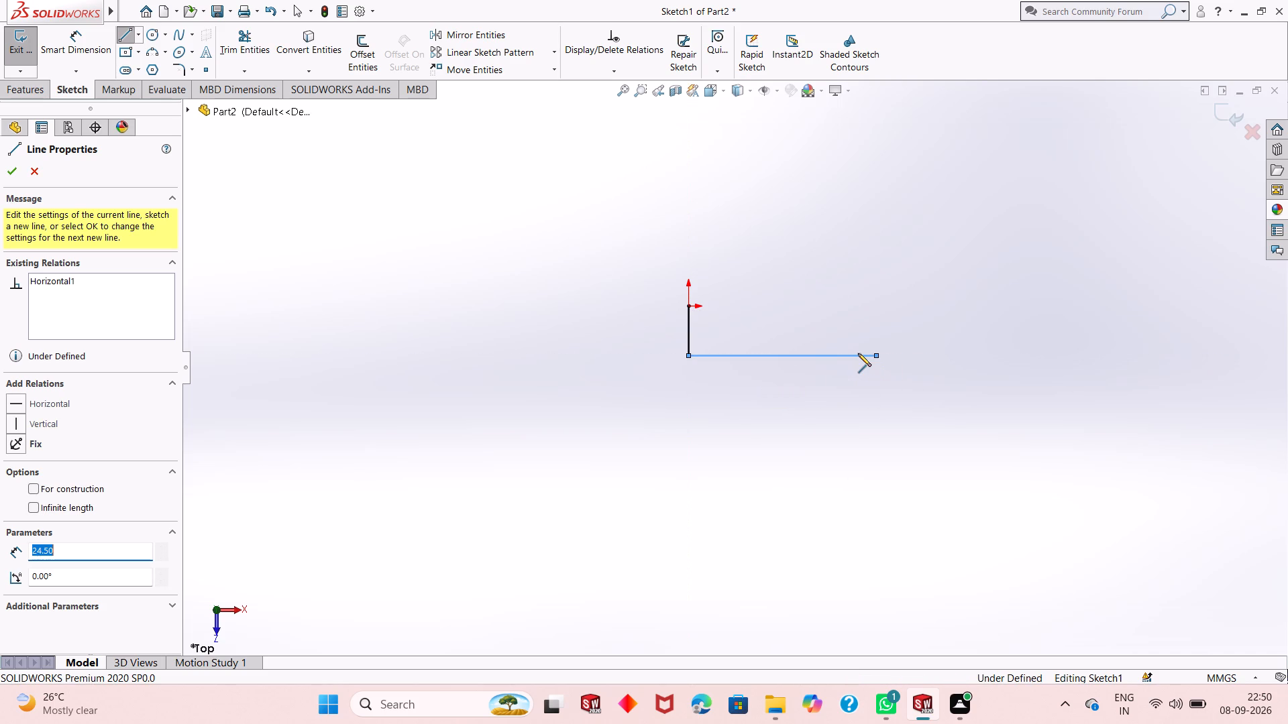
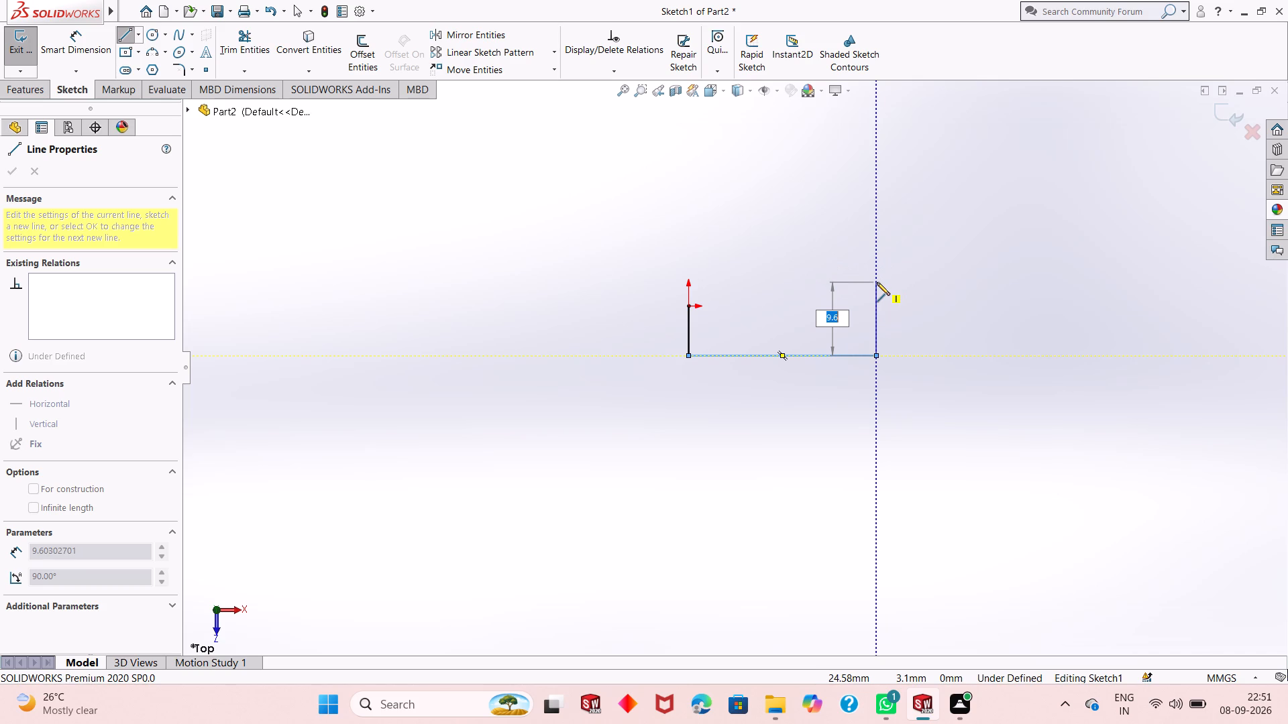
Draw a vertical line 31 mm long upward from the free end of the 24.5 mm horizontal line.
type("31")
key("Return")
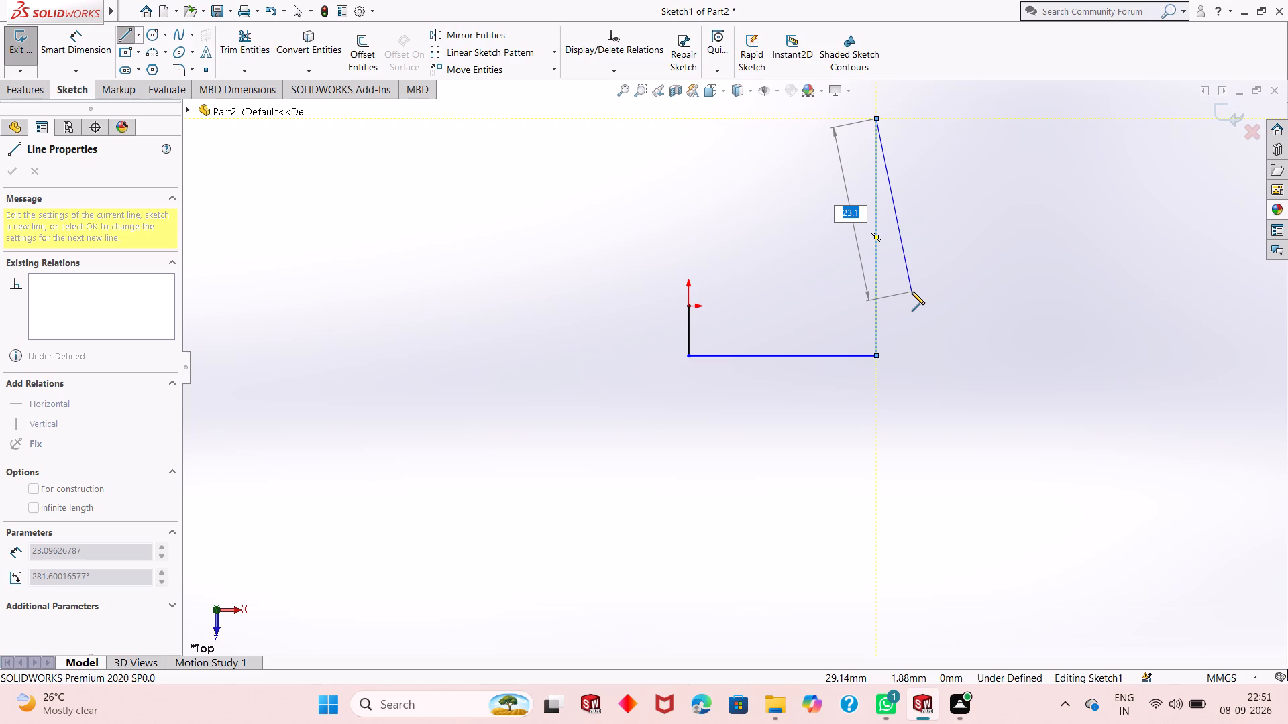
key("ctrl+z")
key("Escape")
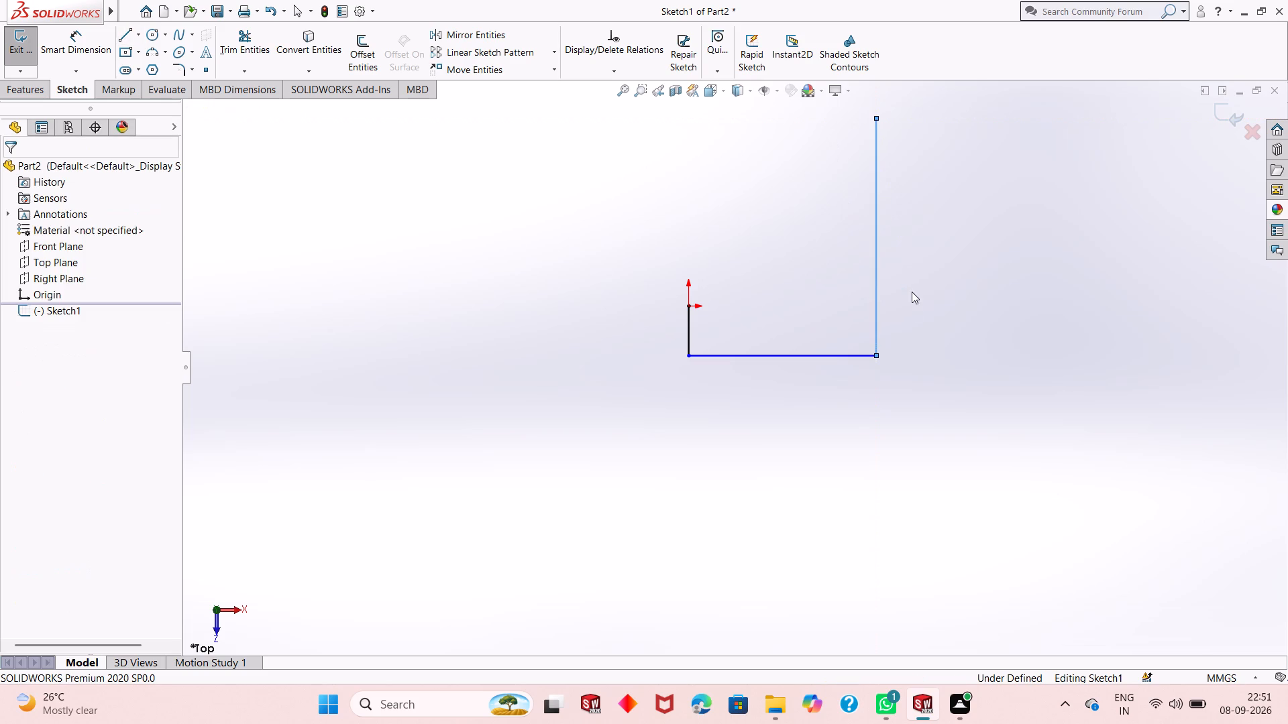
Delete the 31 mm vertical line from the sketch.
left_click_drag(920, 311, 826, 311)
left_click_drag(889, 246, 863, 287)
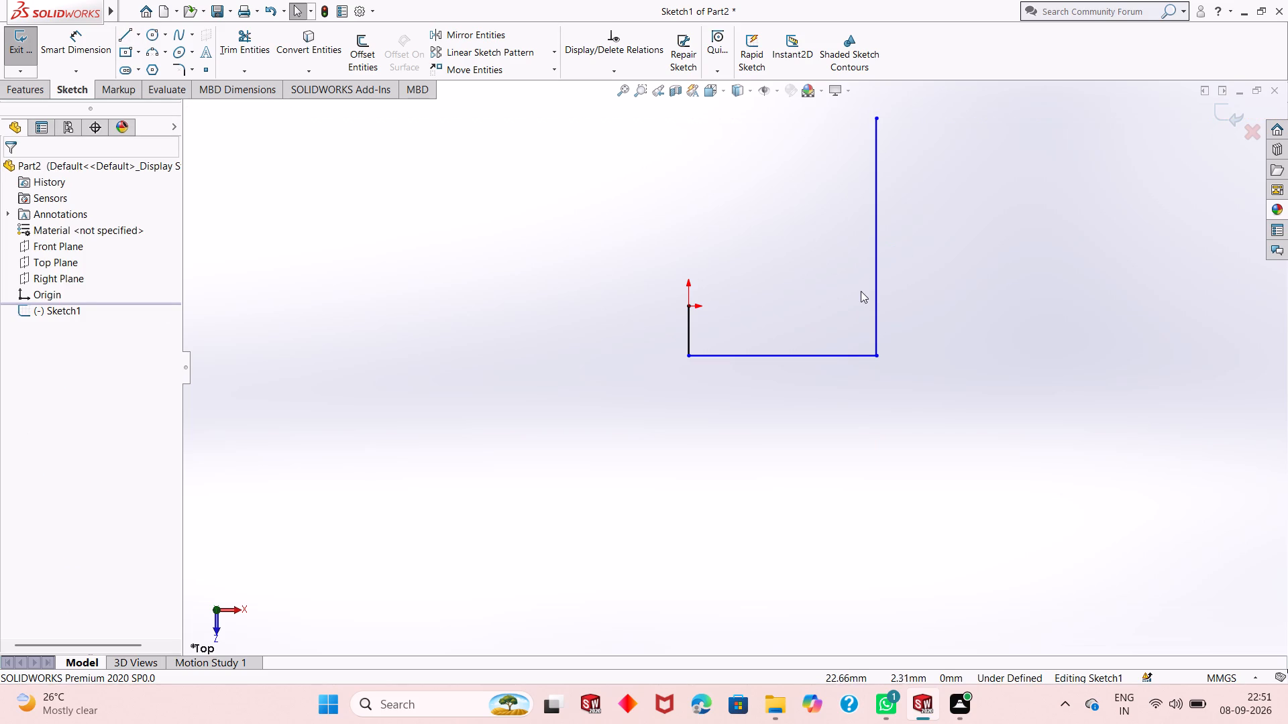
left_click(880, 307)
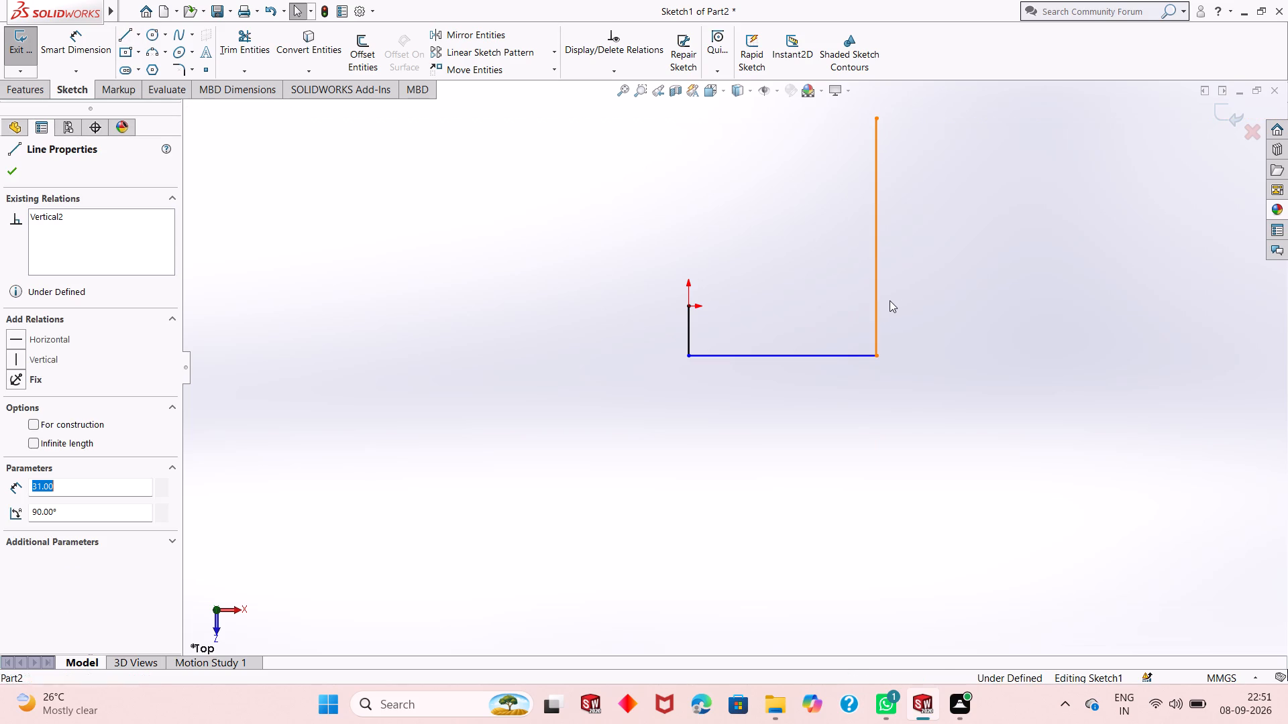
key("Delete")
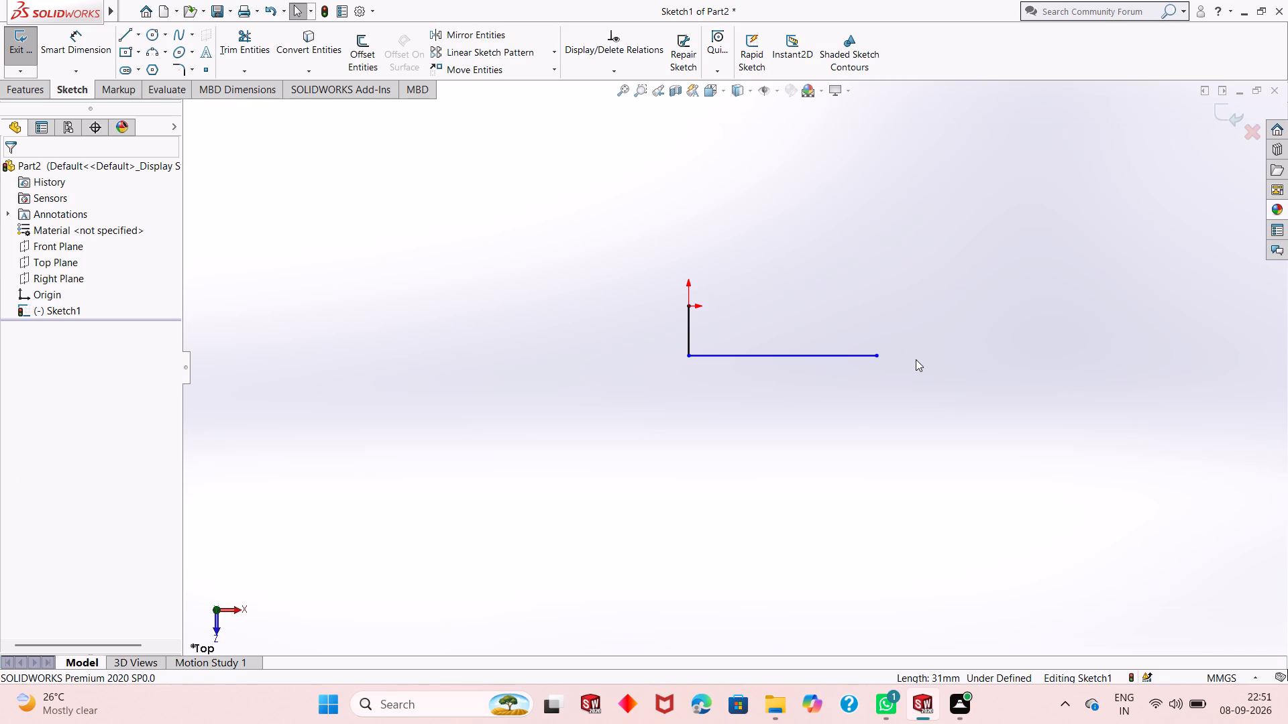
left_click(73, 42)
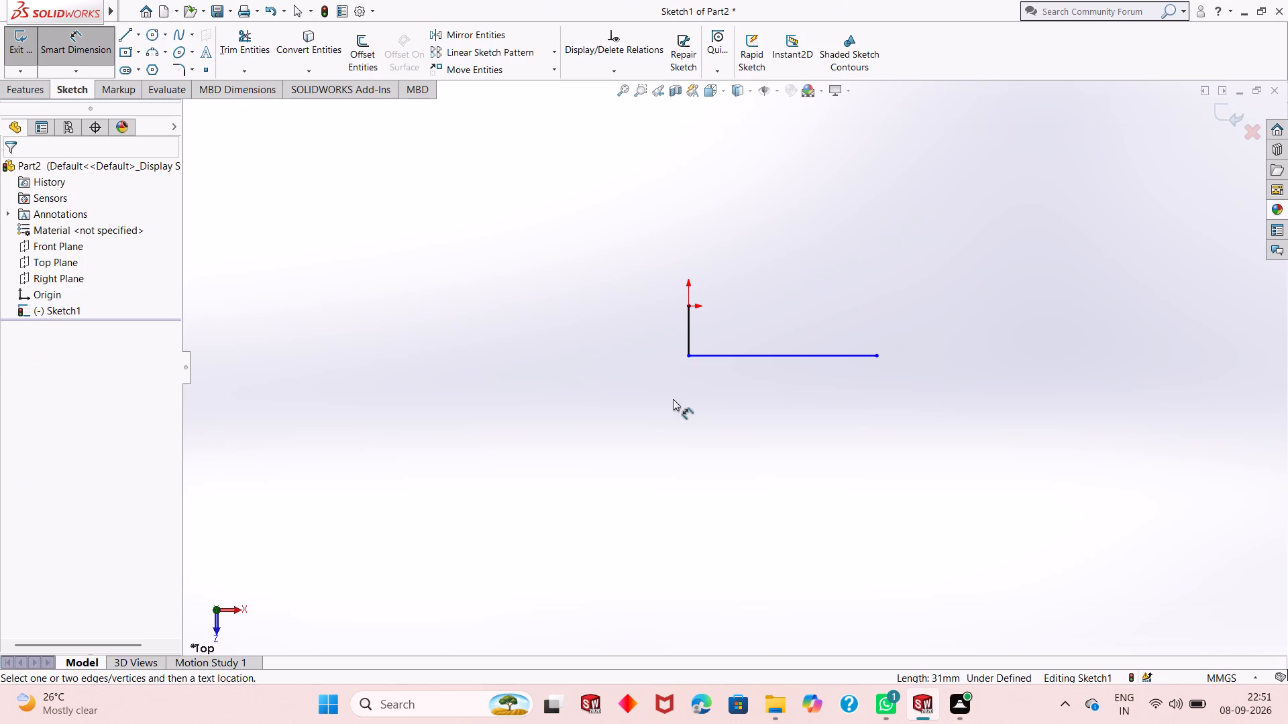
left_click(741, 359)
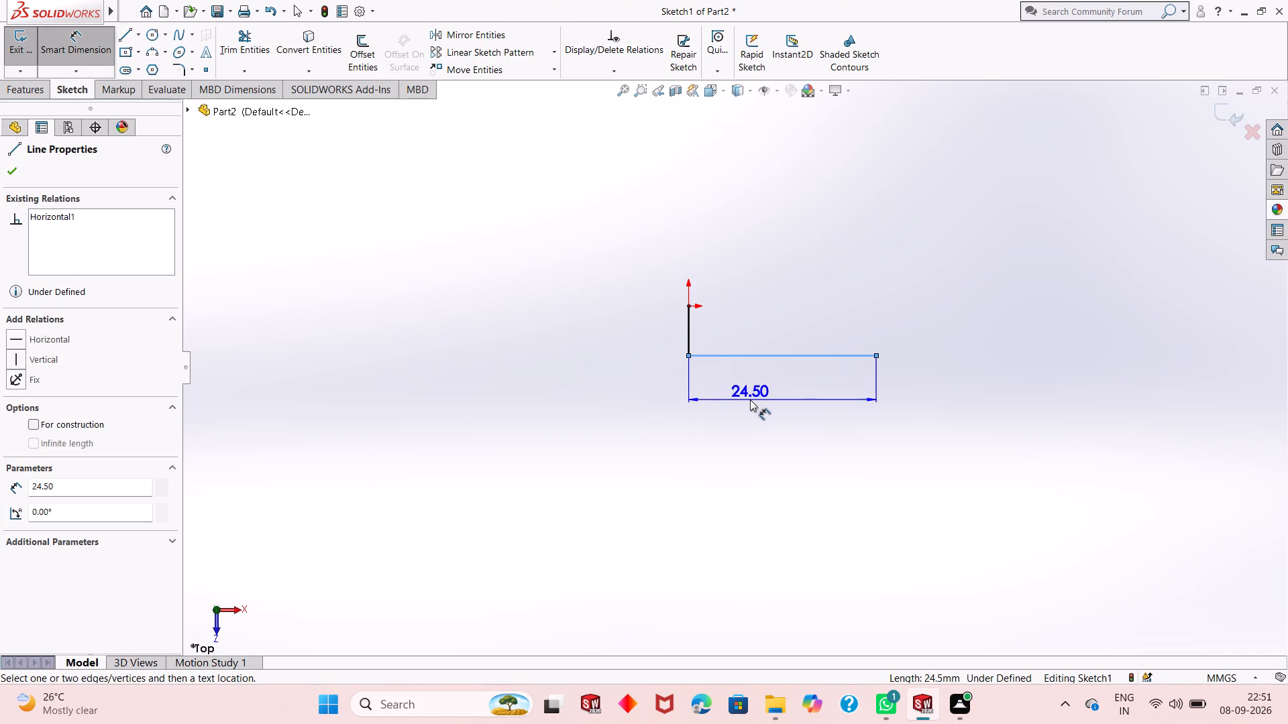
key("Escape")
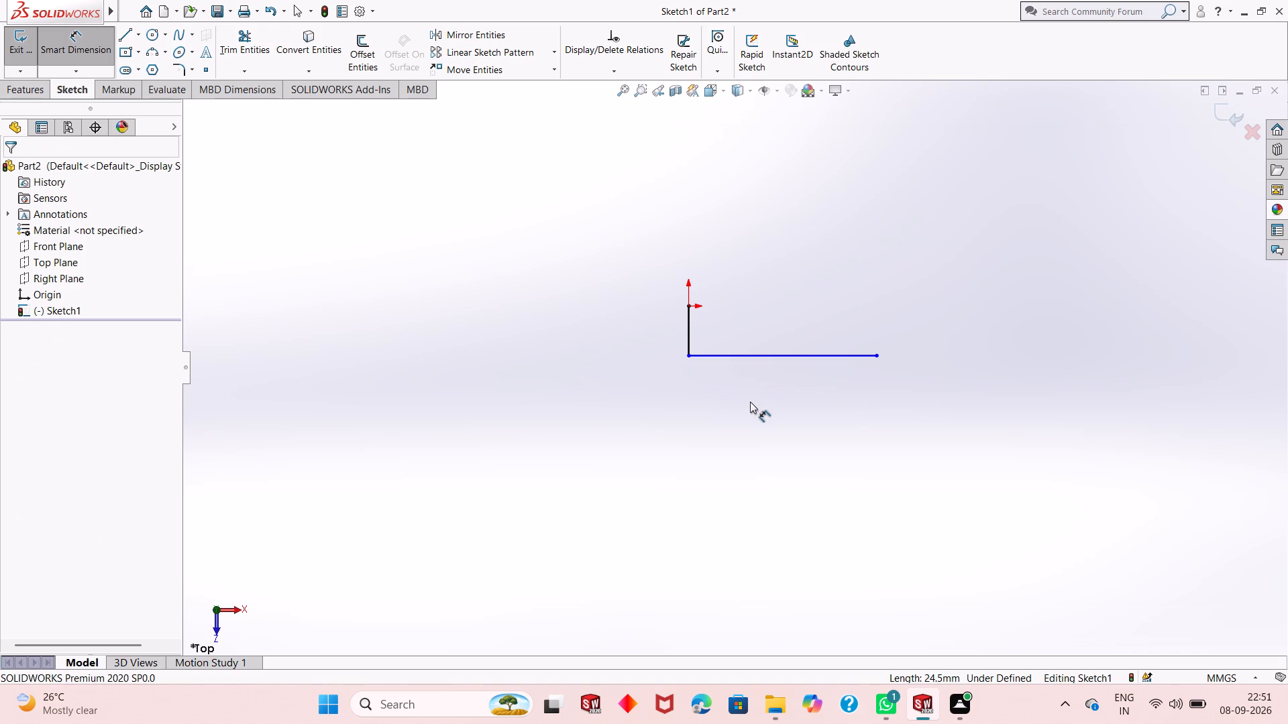
Draw a notch from the horizontal line's free end with lines 9 mm up, 53 mm across in positive X, and 9 mm down.
left_click(127, 42)
left_click(875, 359)
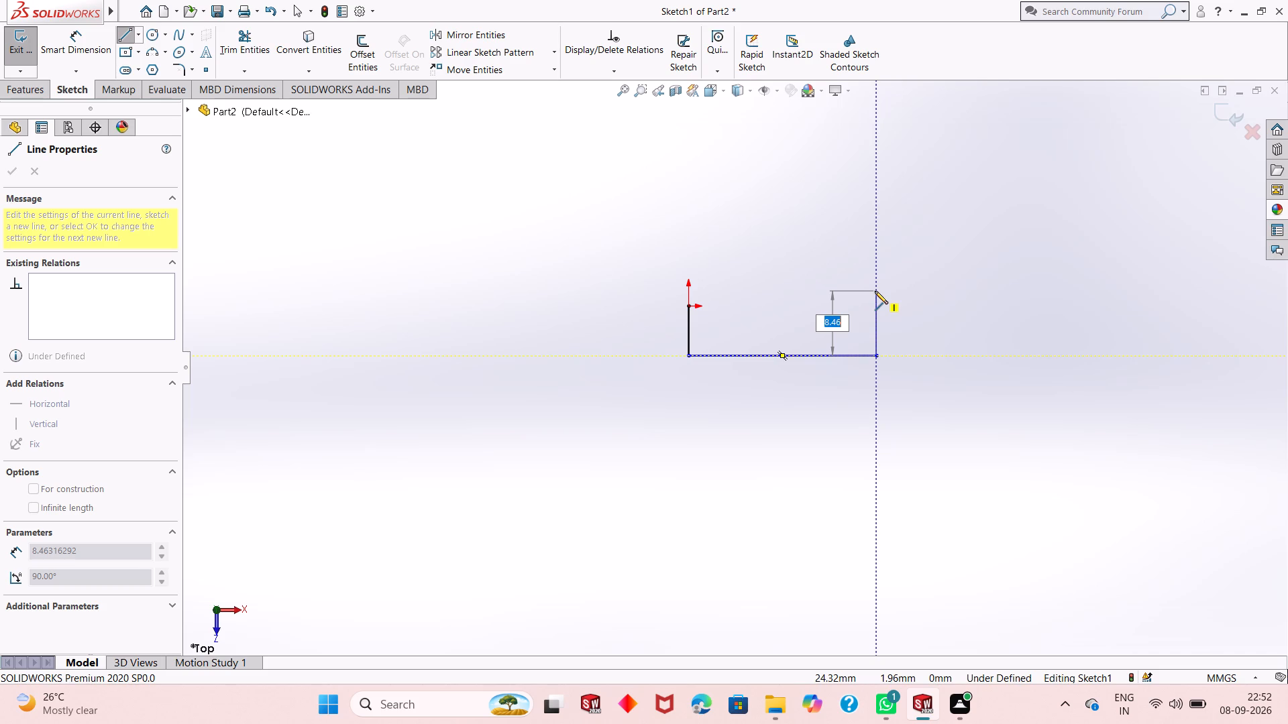
key("9")
key("Return")
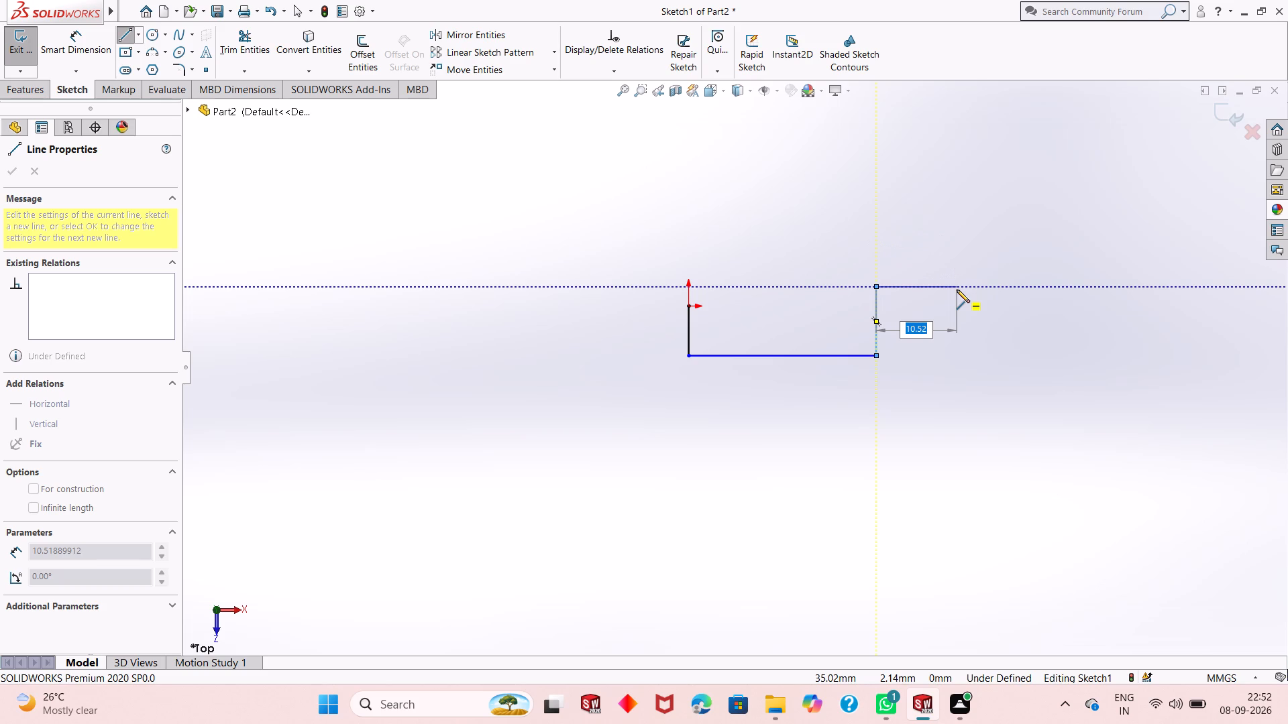
type("53")
key("Return")
scroll(764, 355, "up", 1)
scroll(635, 363, "up", 2)
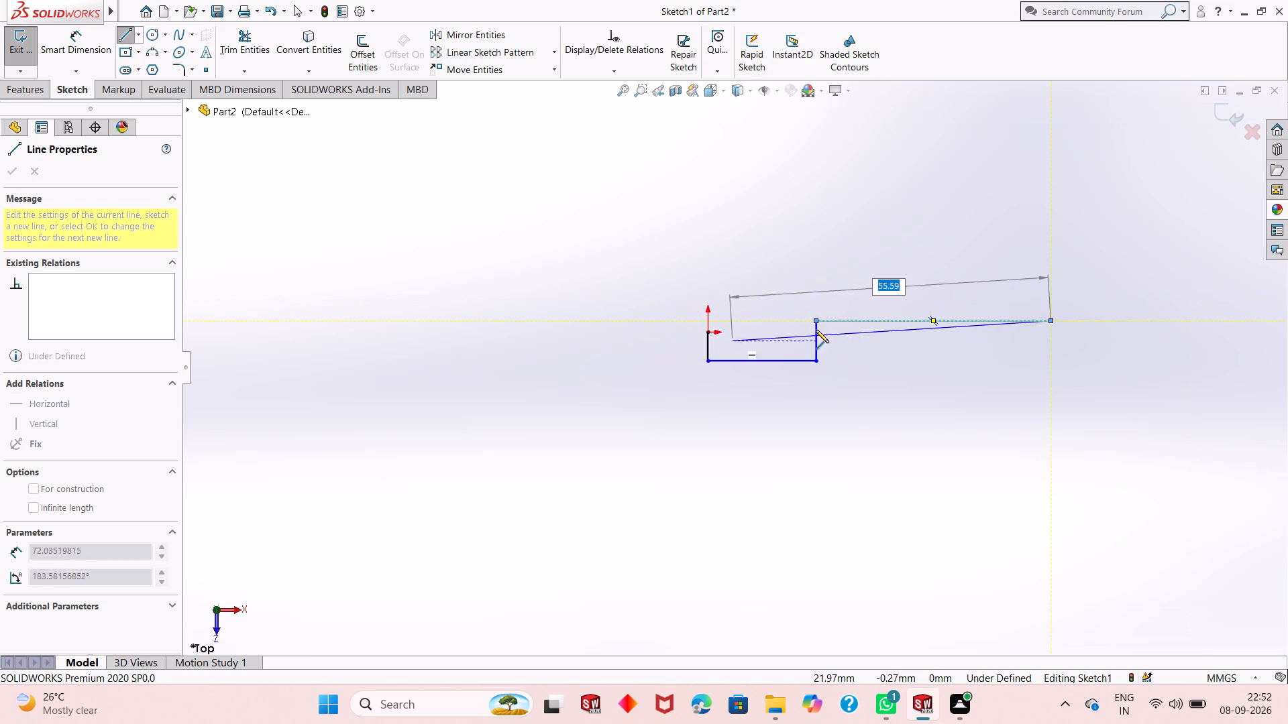
scroll(1057, 353, "up", 1)
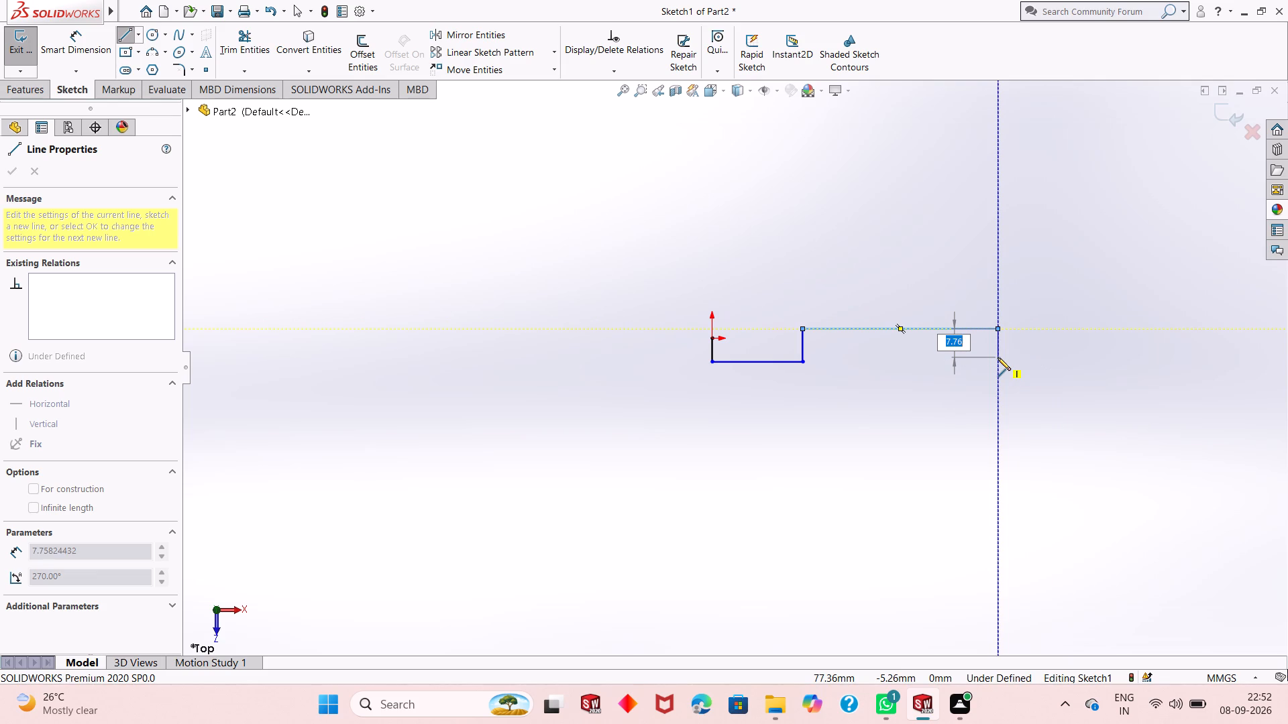
key("9")
key("Return")
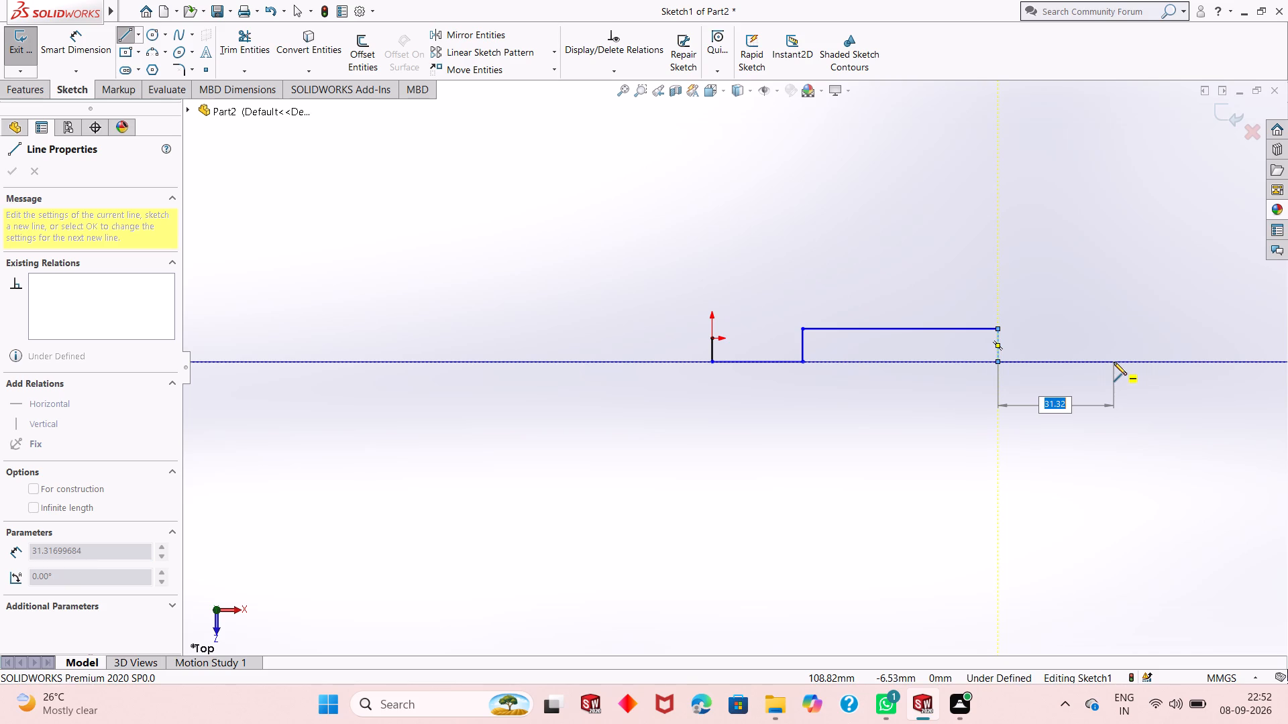
Close the profile with lines 24.5 mm across, 44 mm up, 102 mm back, and a vertical line down to the origin.
type("24.5")
key("Return")
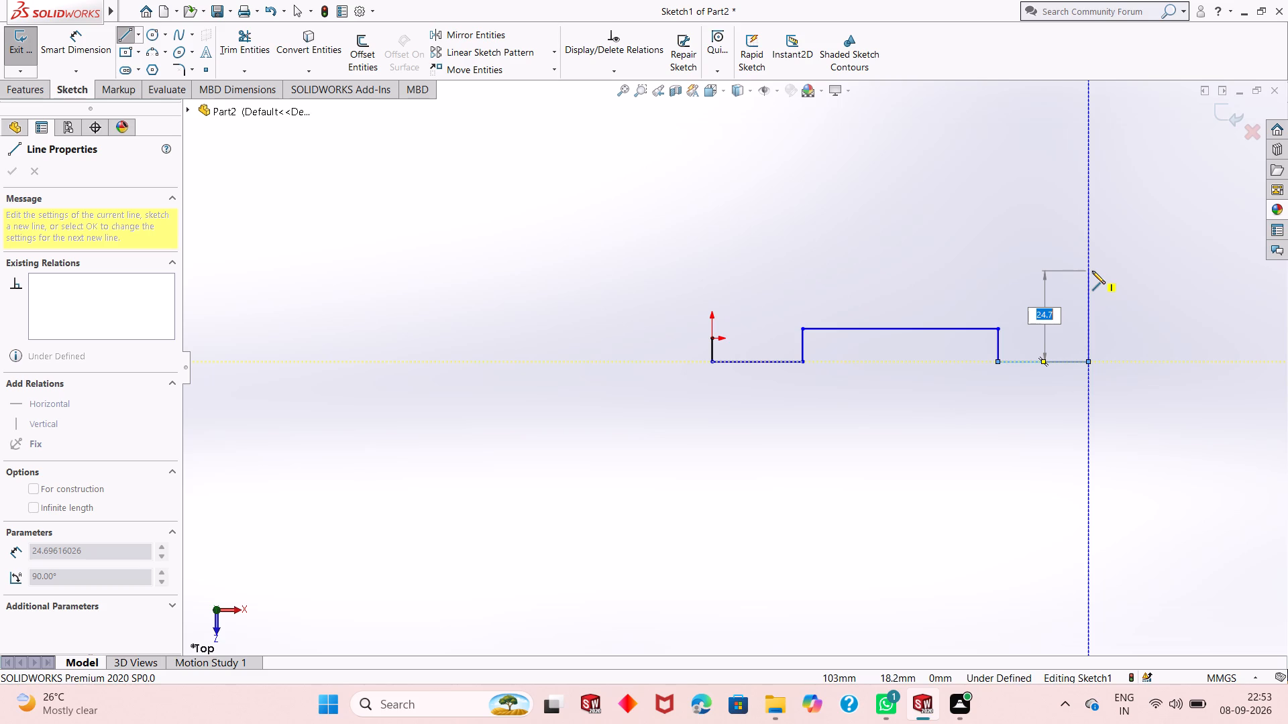
type("44")
key("Return")
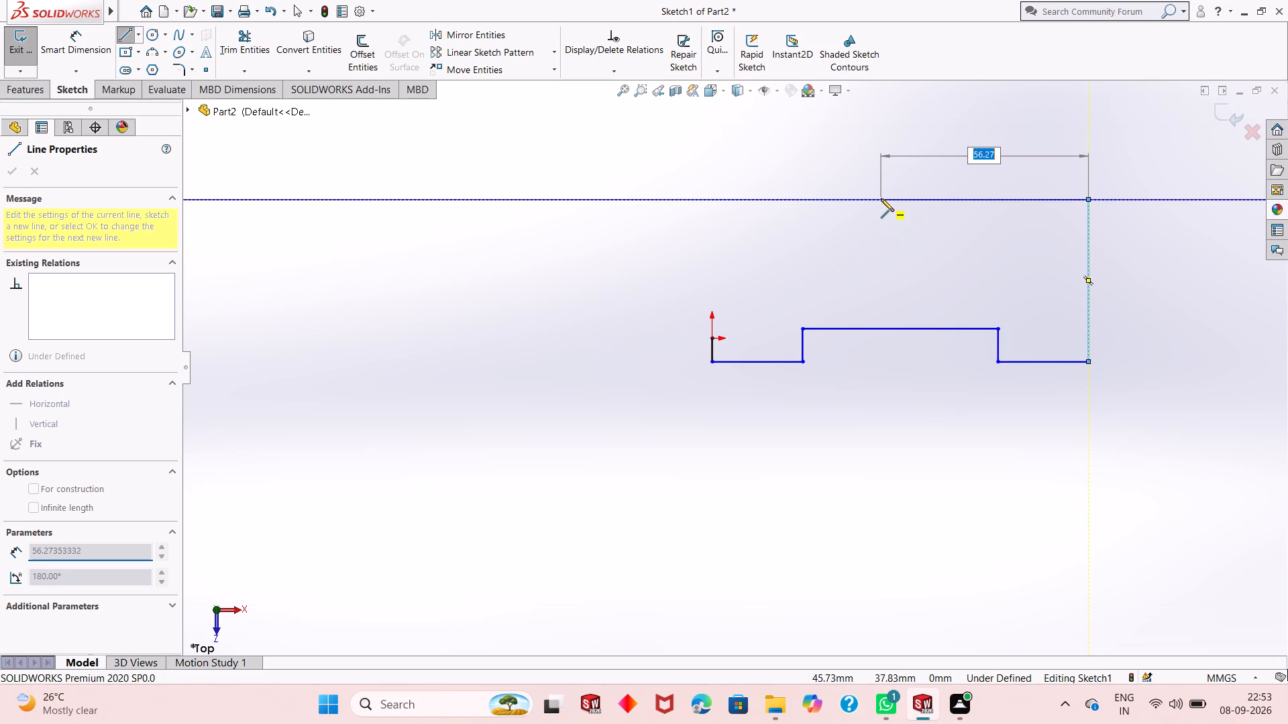
type("102")
key("Return")
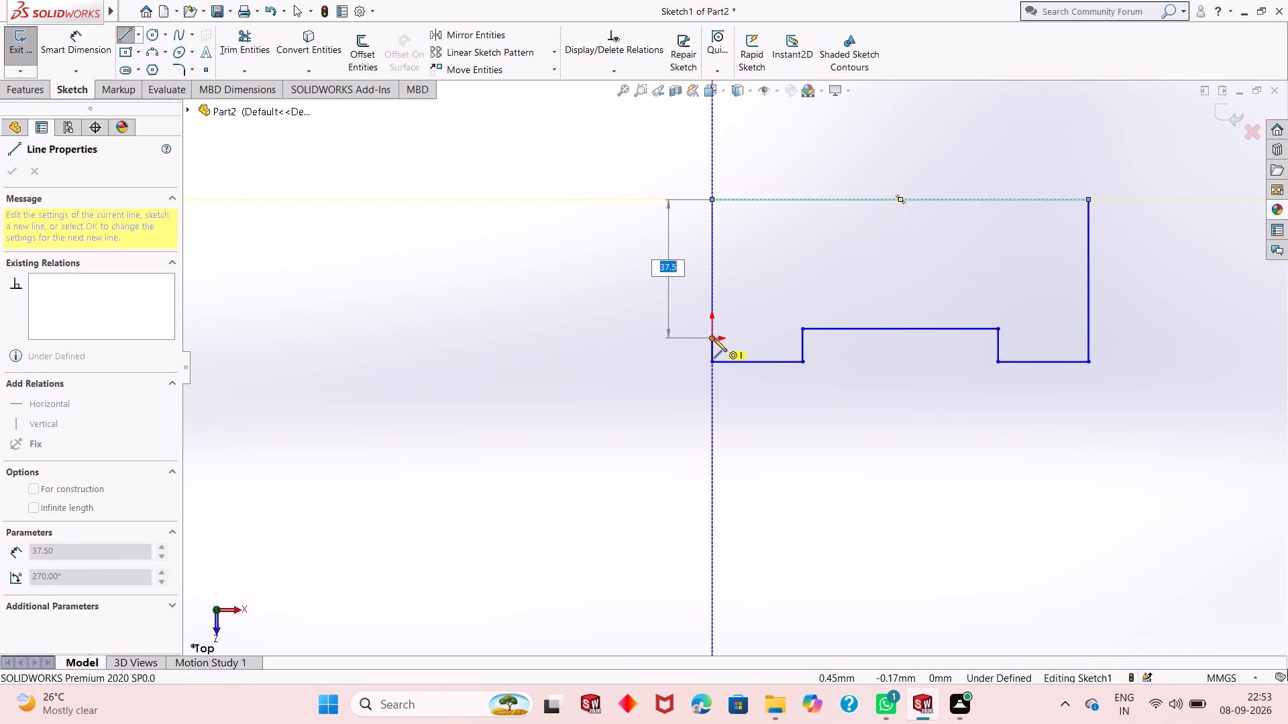
left_click(714, 339)
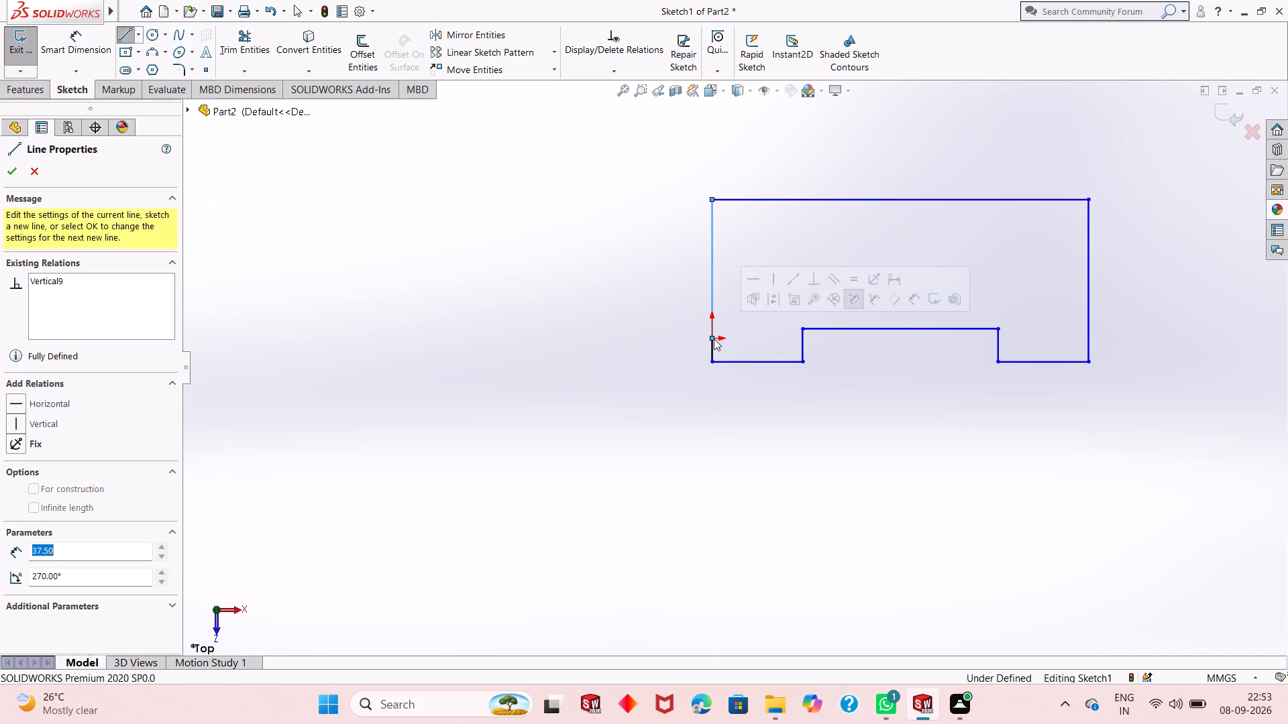
key("Escape")
key("Escape")
key("Escape")
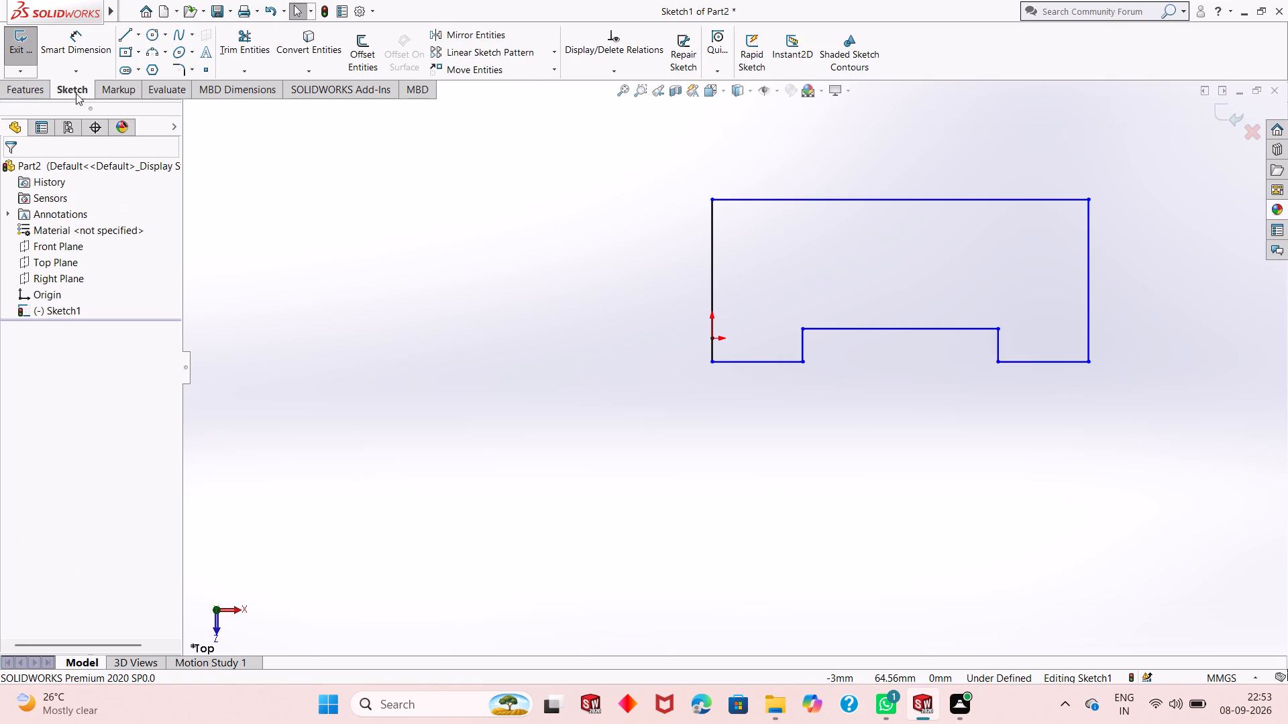
Add 10 mm radius sketch fillets to the two upper corners of the profile.
left_click(174, 70)
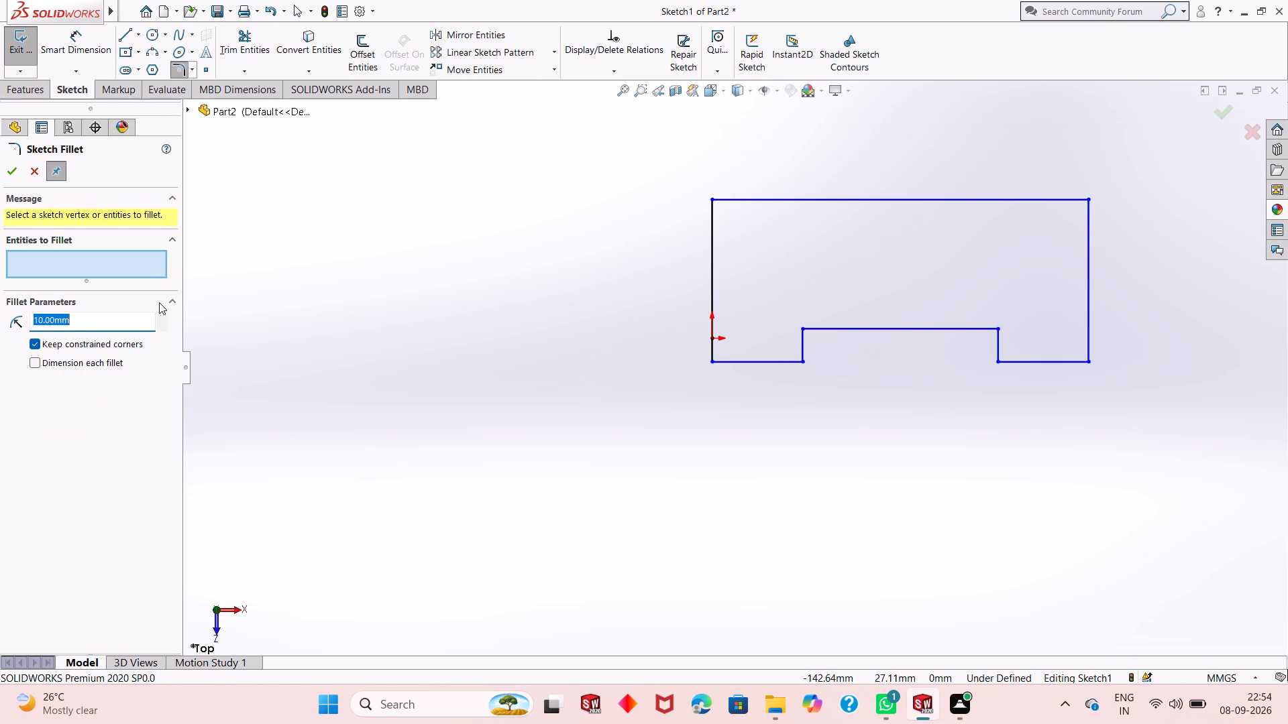
left_click(710, 222)
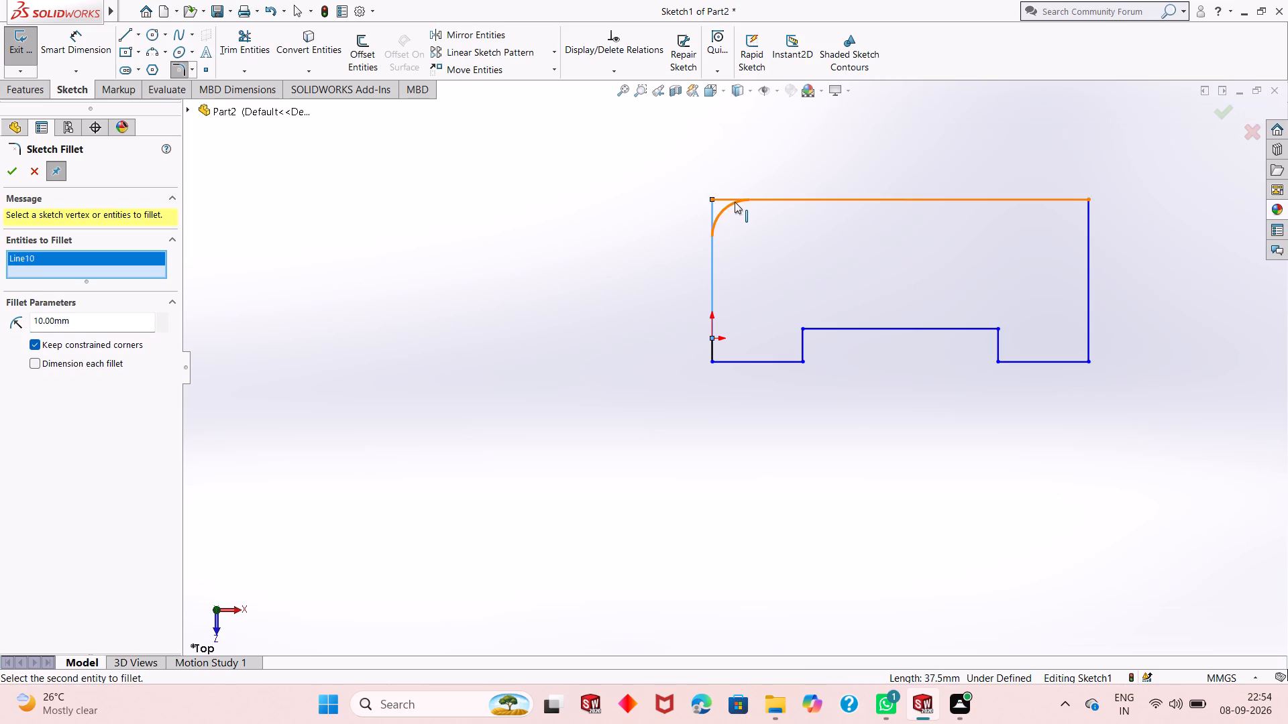
left_click(735, 202)
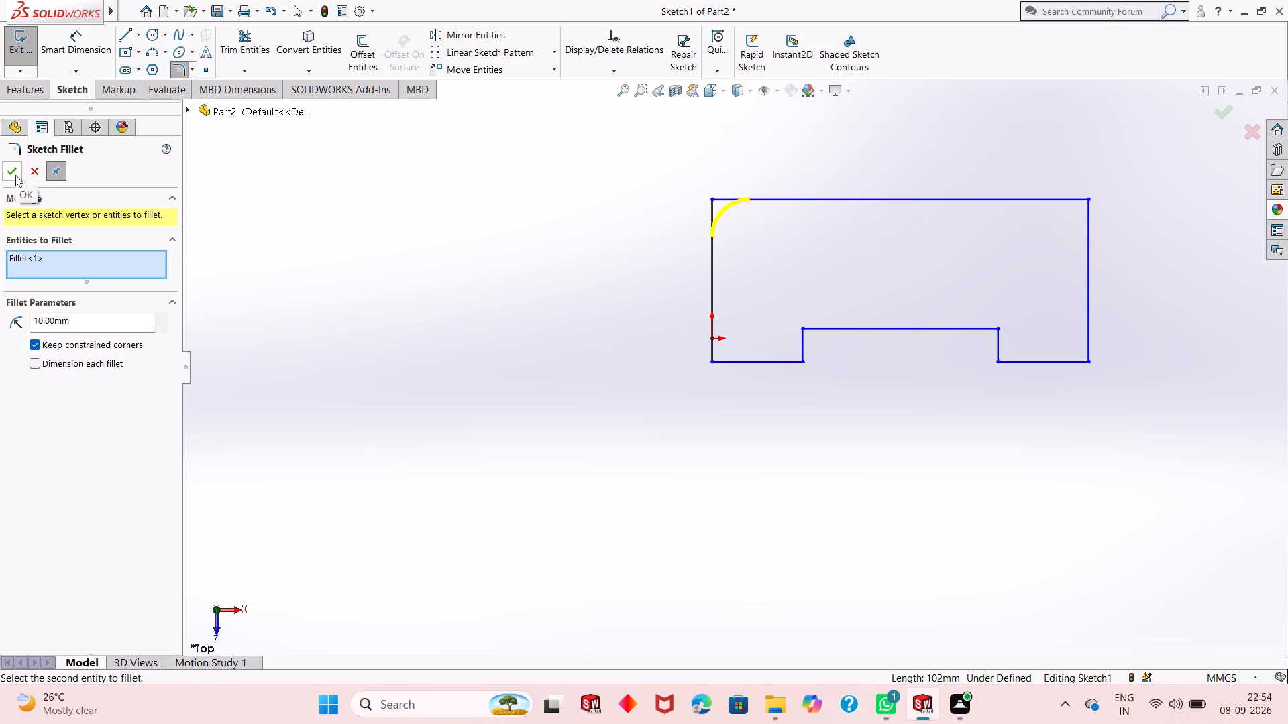
left_click(1069, 200)
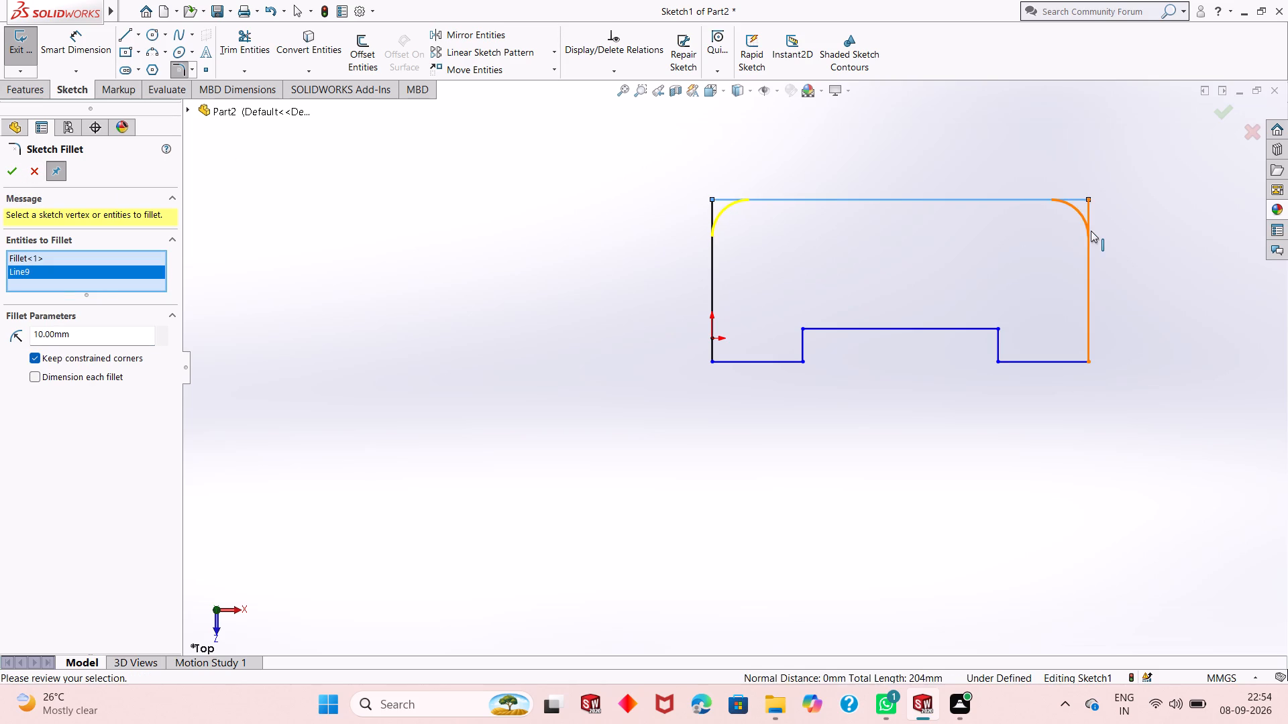
left_click(1091, 231)
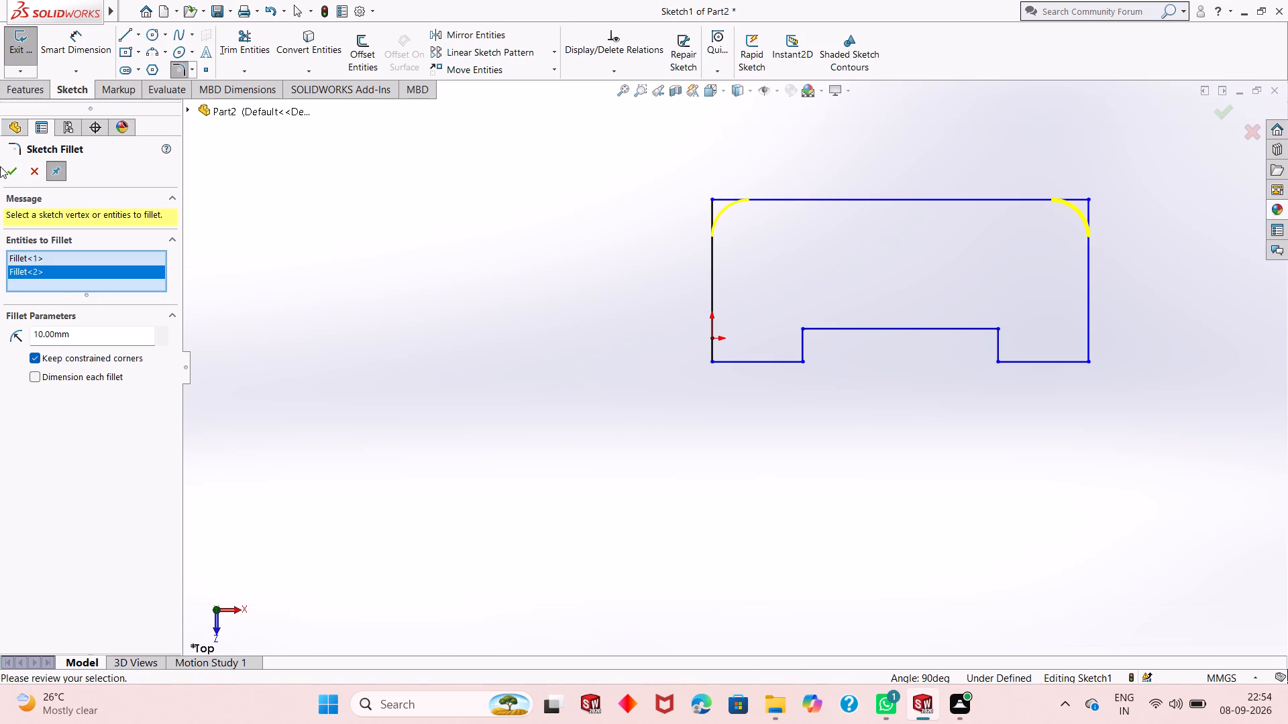
left_click(5, 172)
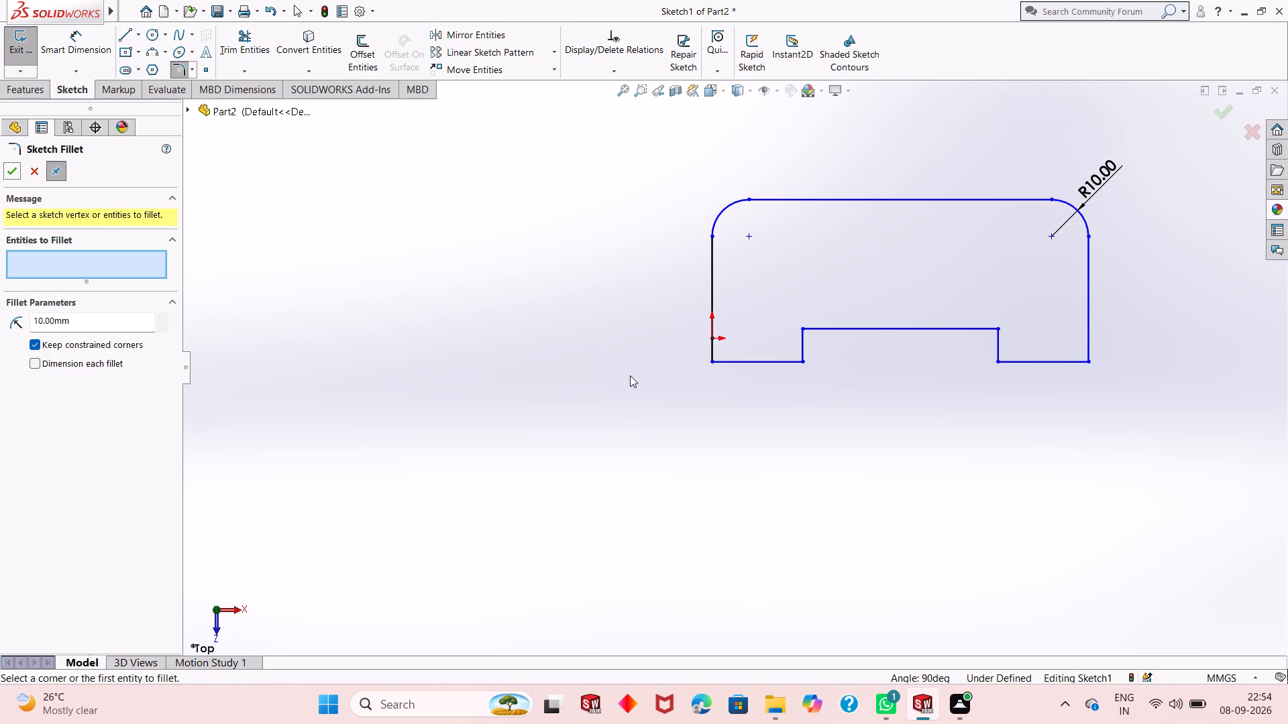
key("Escape")
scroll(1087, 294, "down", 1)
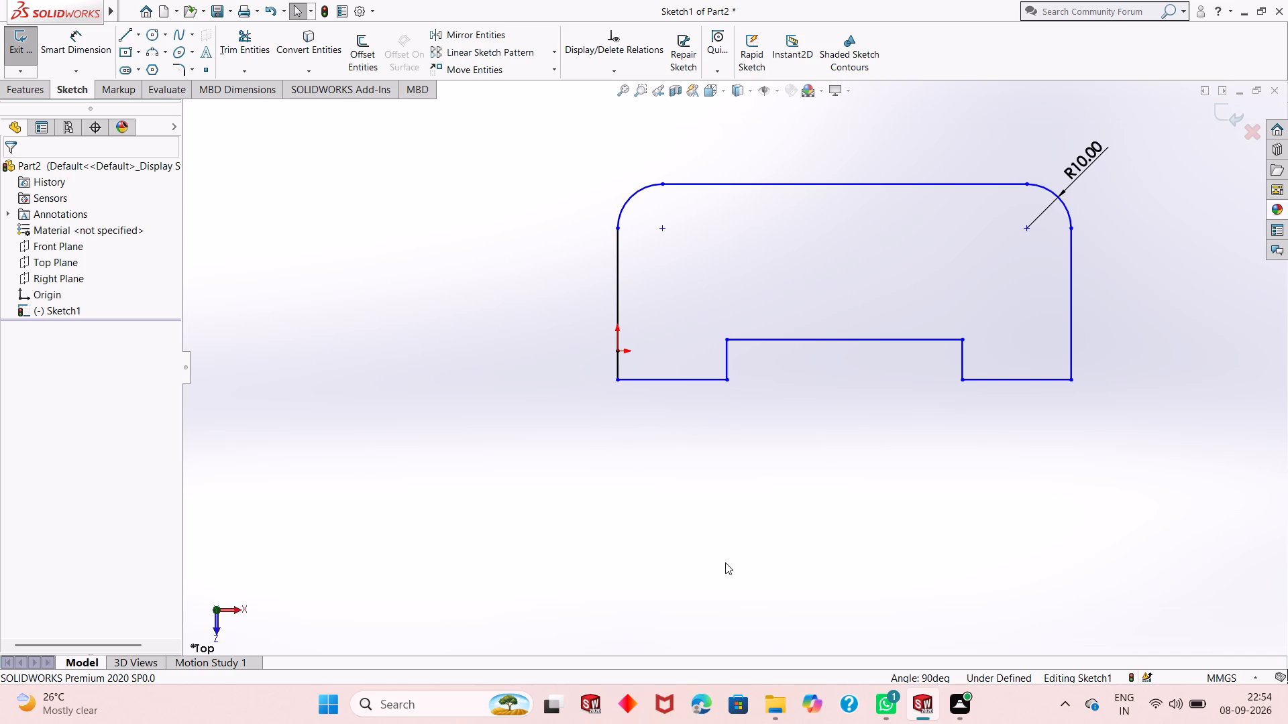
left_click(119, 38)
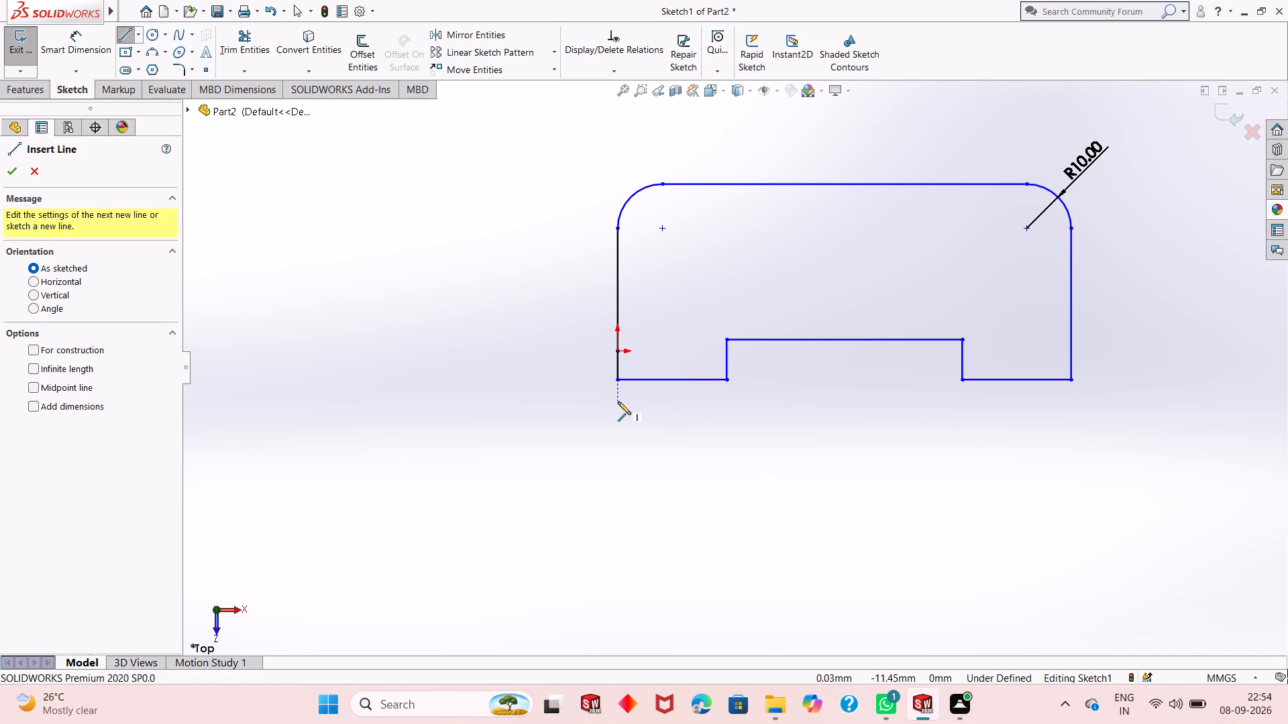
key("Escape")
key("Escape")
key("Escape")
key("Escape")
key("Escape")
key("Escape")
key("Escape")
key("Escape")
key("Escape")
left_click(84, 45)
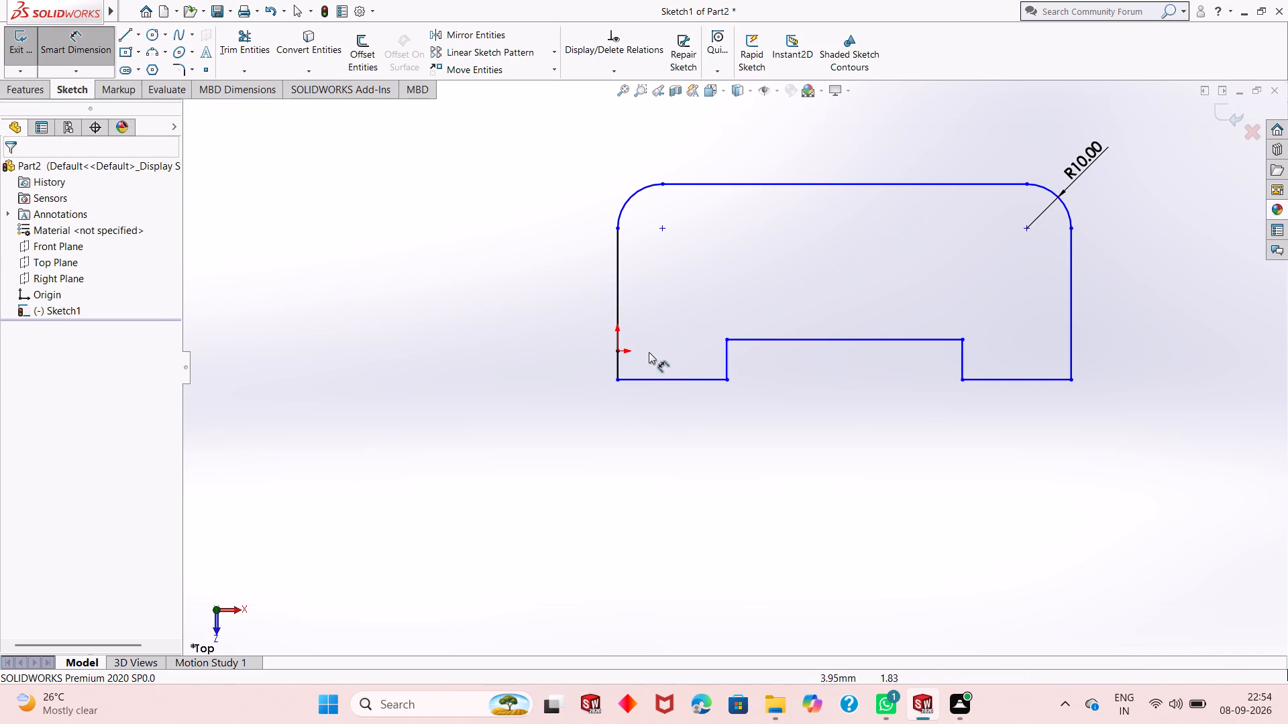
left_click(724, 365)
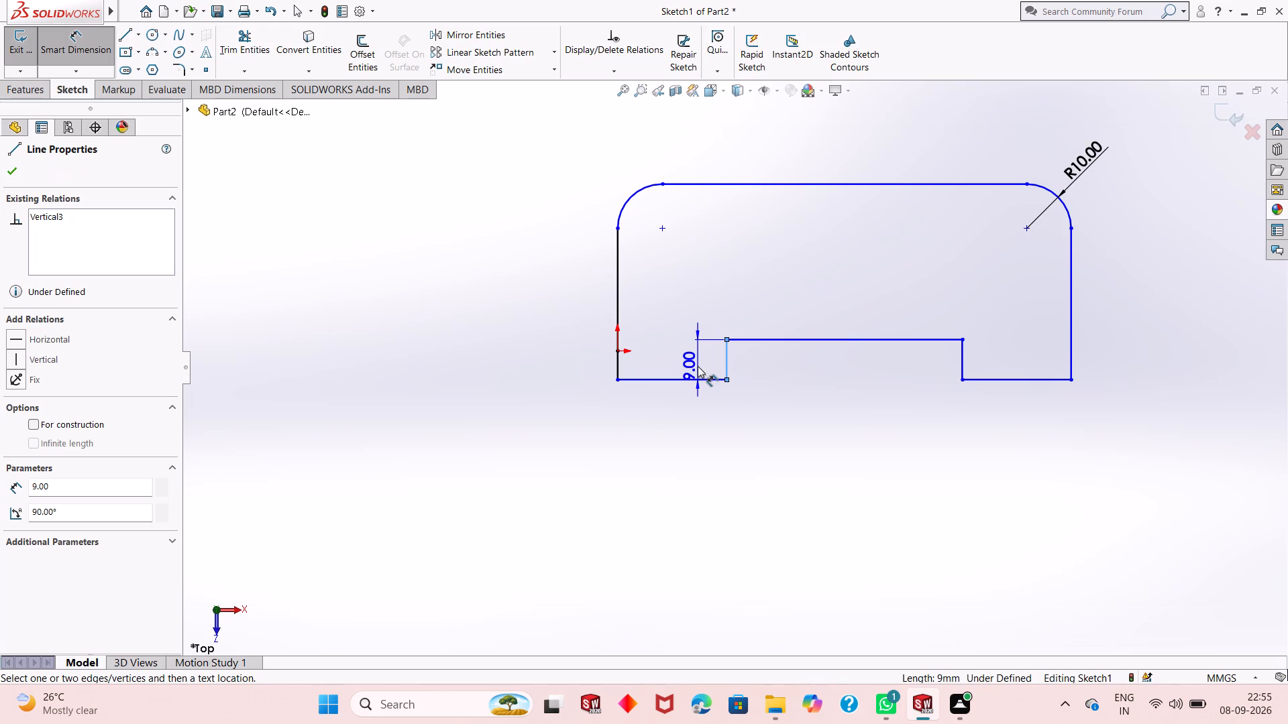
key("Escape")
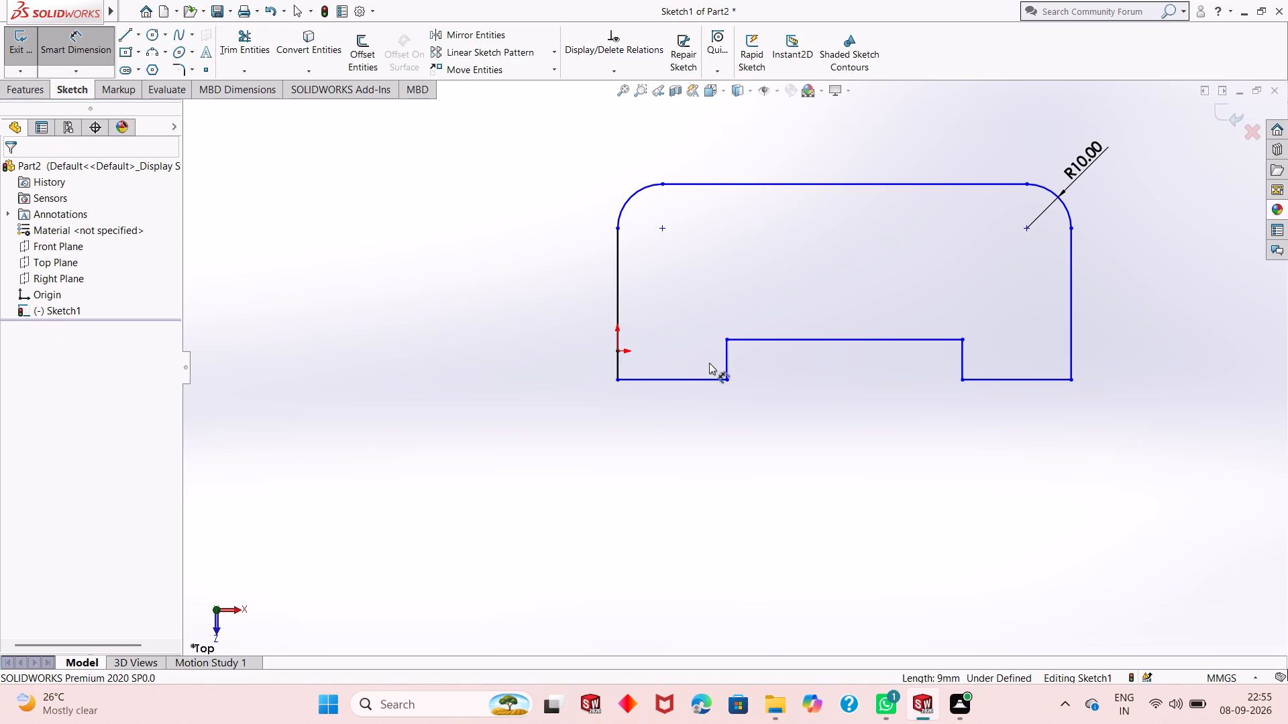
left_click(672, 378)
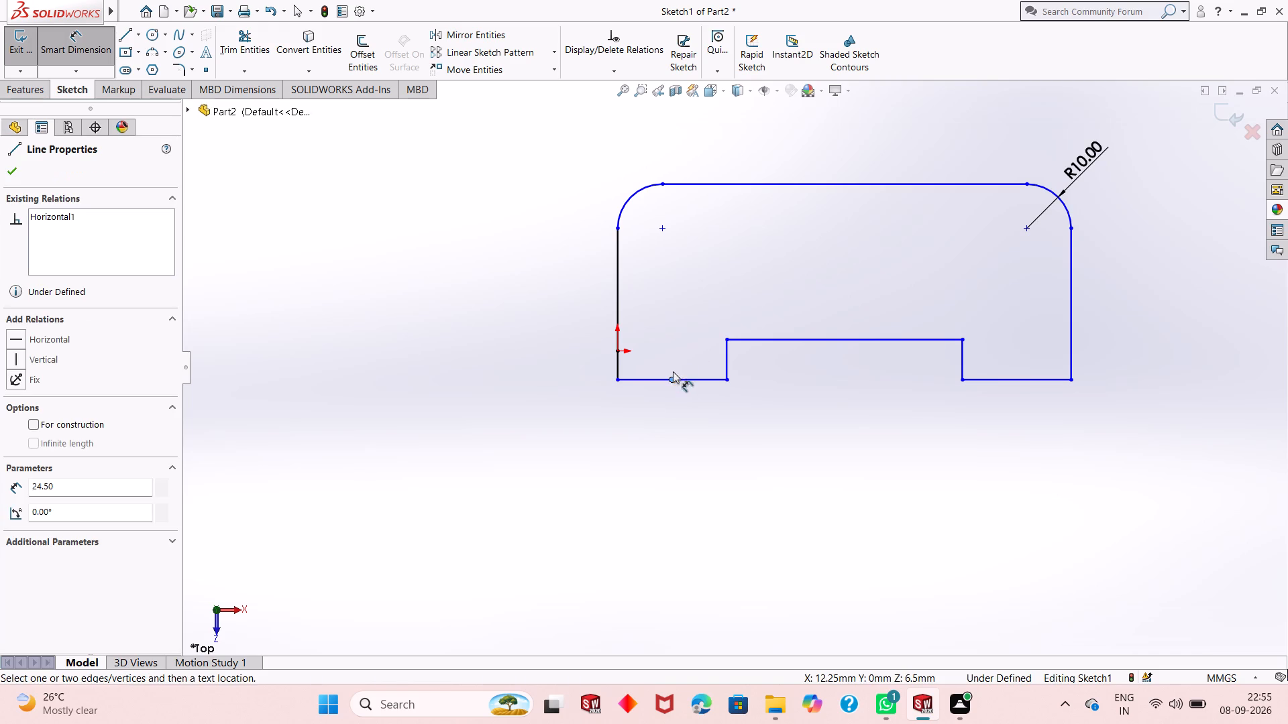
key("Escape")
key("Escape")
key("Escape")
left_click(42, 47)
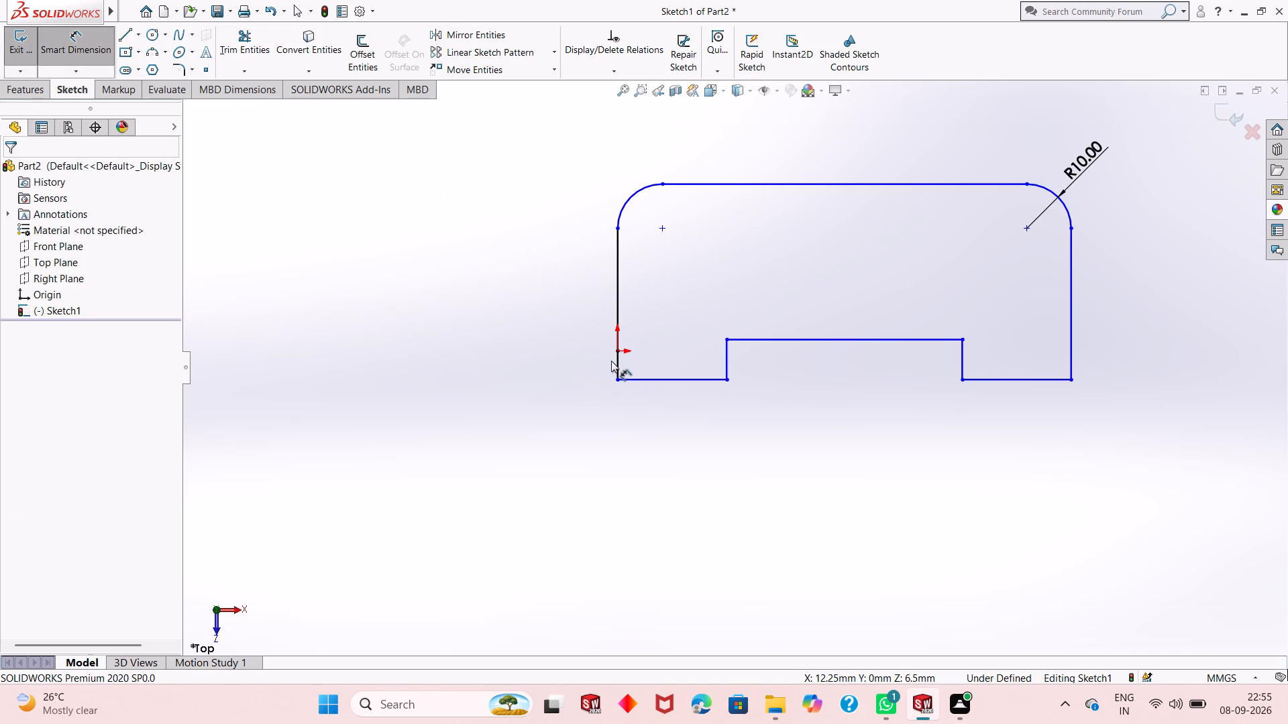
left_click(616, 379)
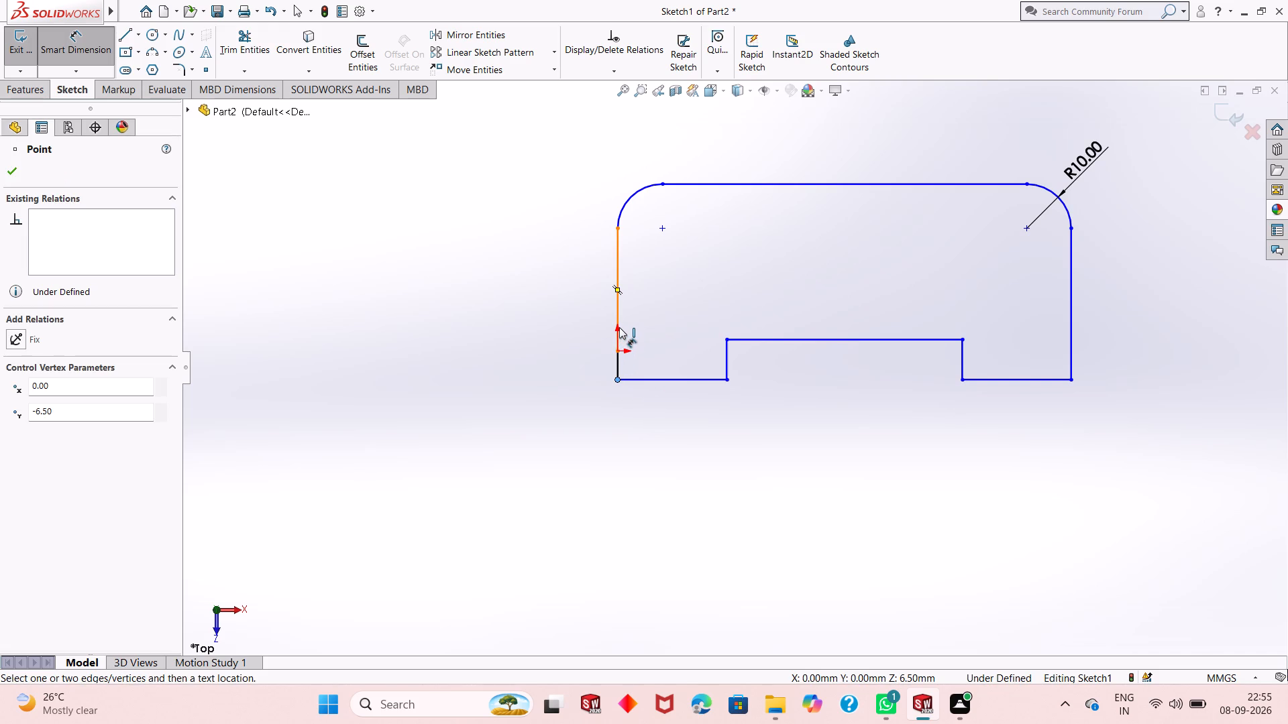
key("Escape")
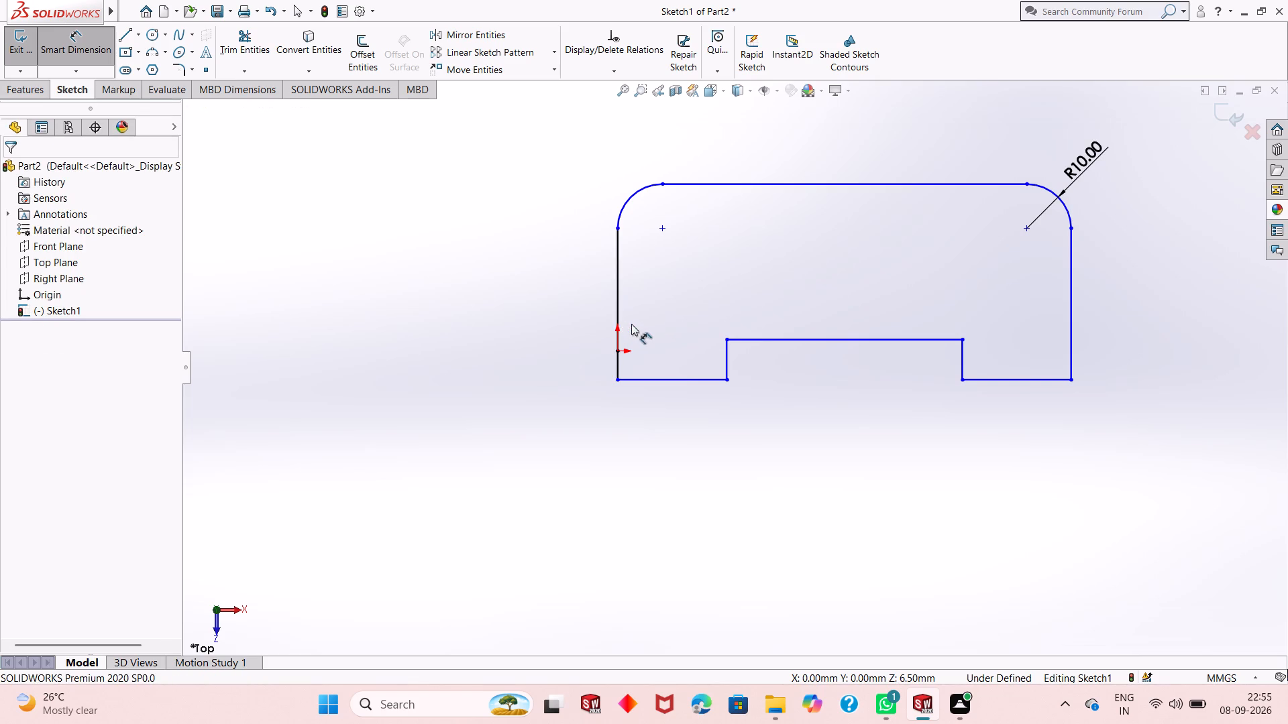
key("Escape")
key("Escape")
Dimension the vertical distance from the notch's upper left corner to the profile's top edge and set it to 28.5 mm.
left_click(85, 44)
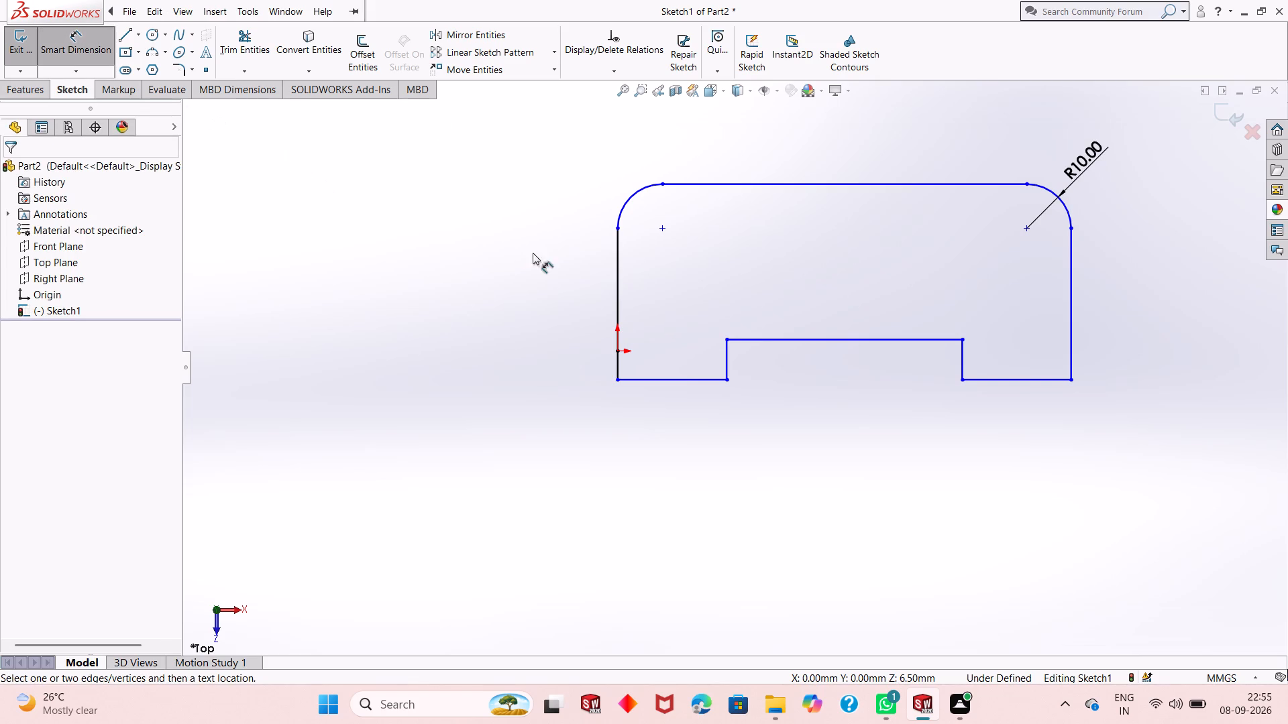
left_click(724, 340)
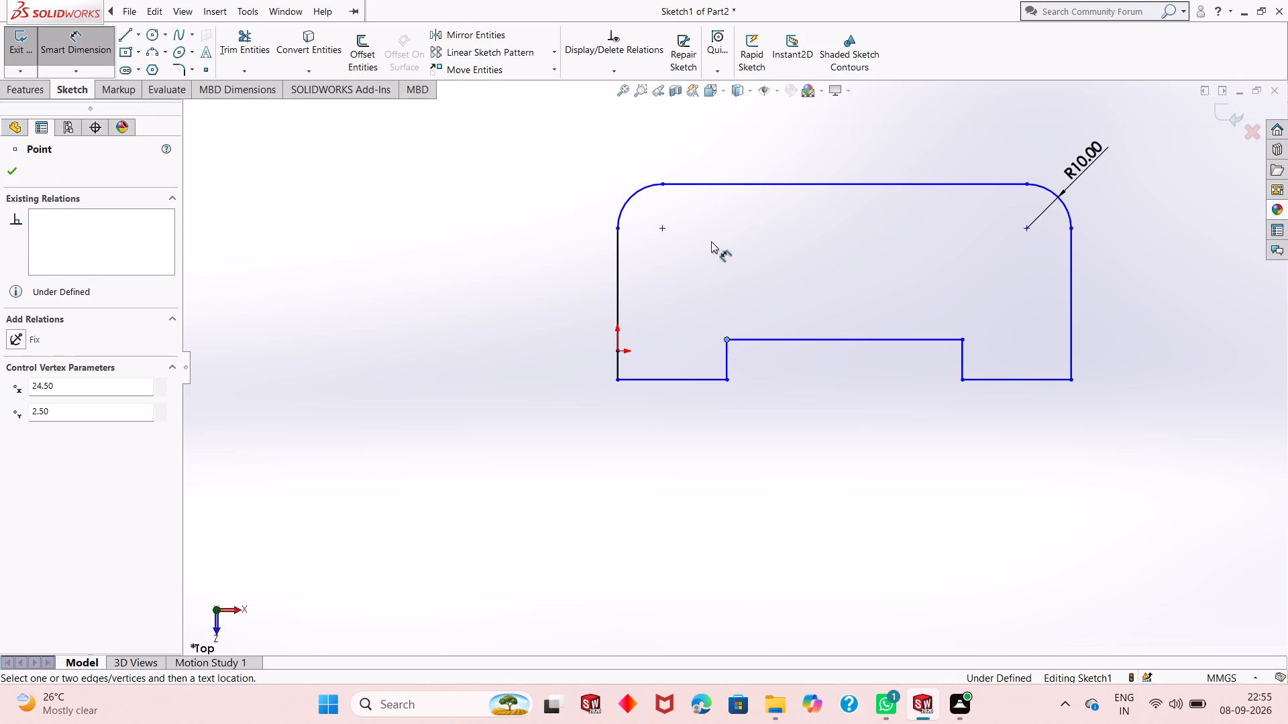
left_click(661, 184)
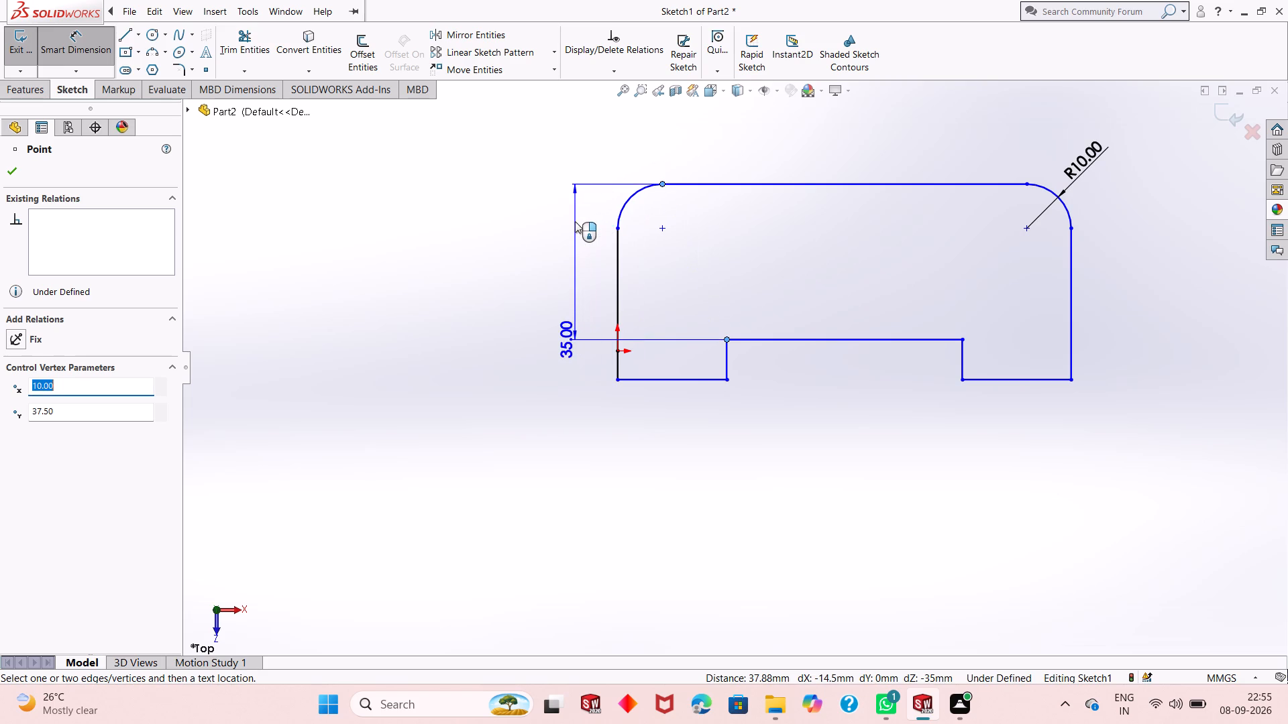
left_click(574, 222)
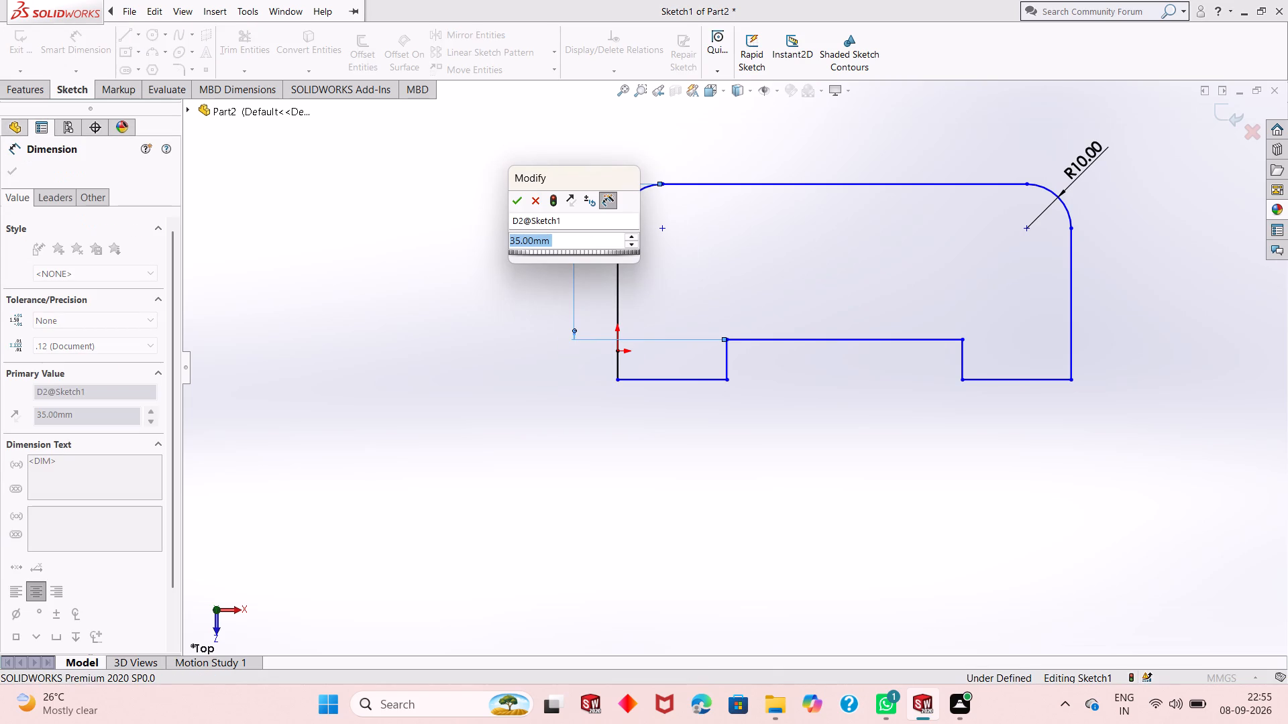
type("28.5")
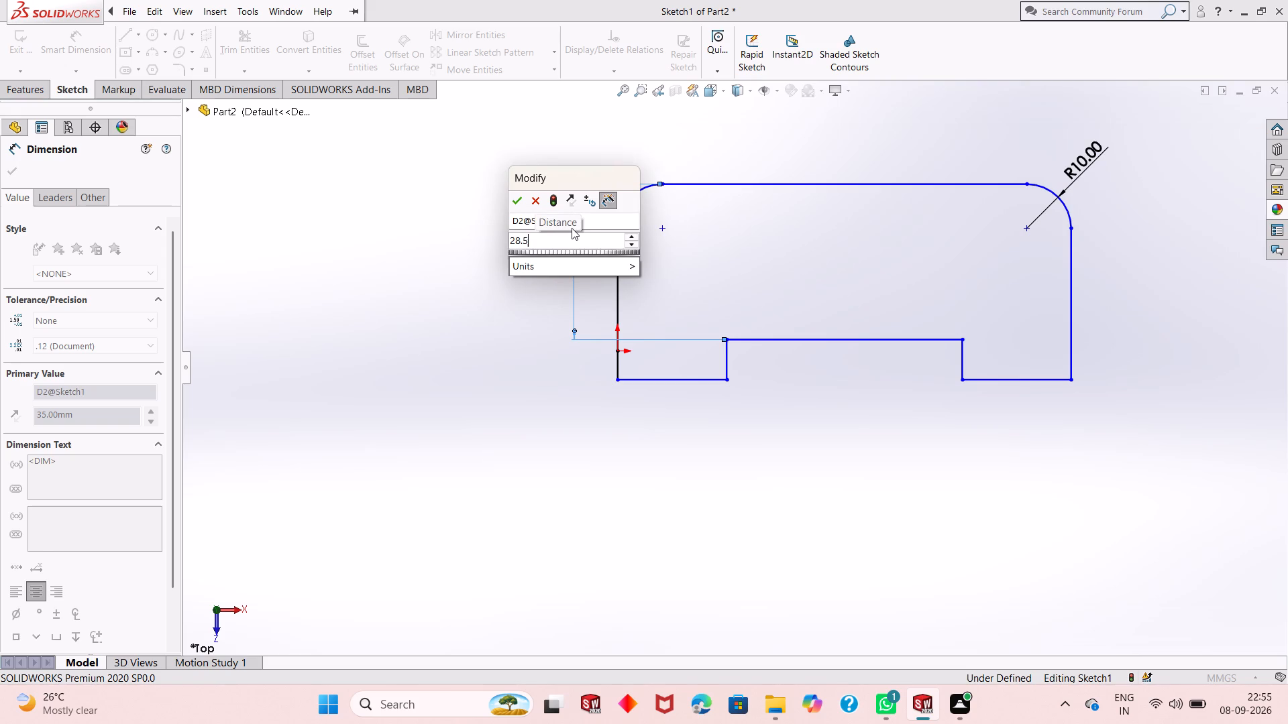
key("Return")
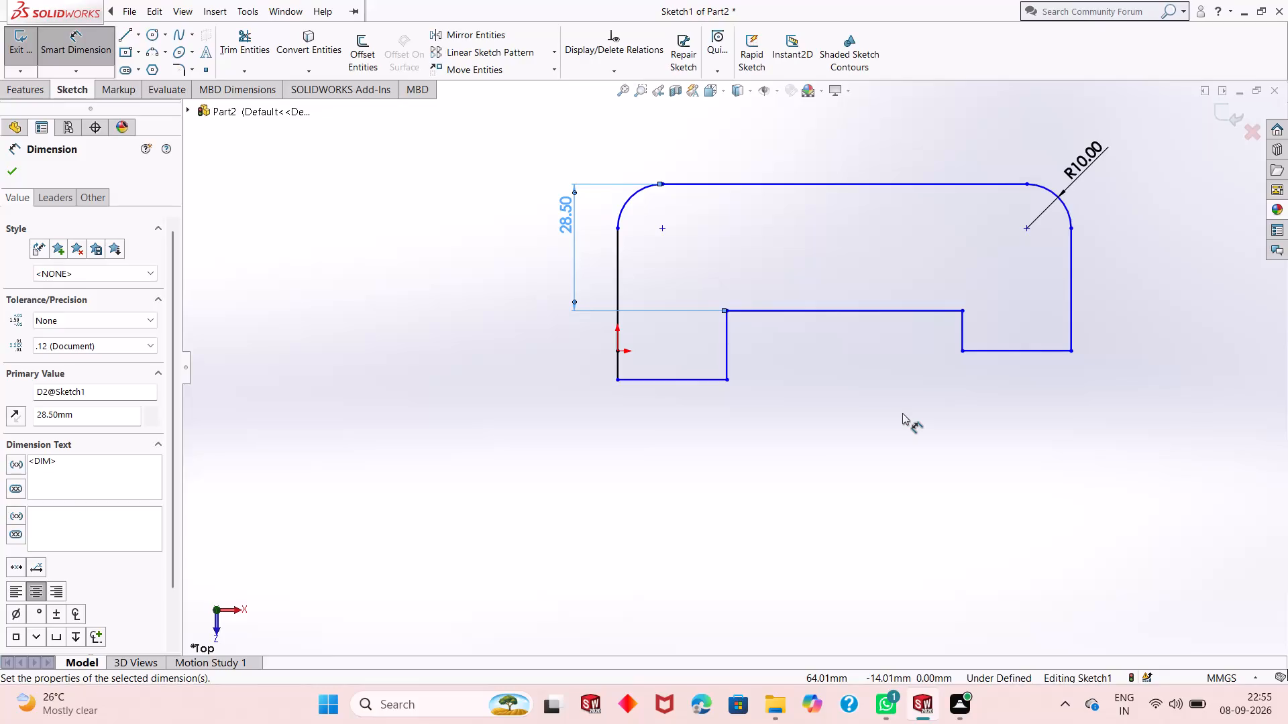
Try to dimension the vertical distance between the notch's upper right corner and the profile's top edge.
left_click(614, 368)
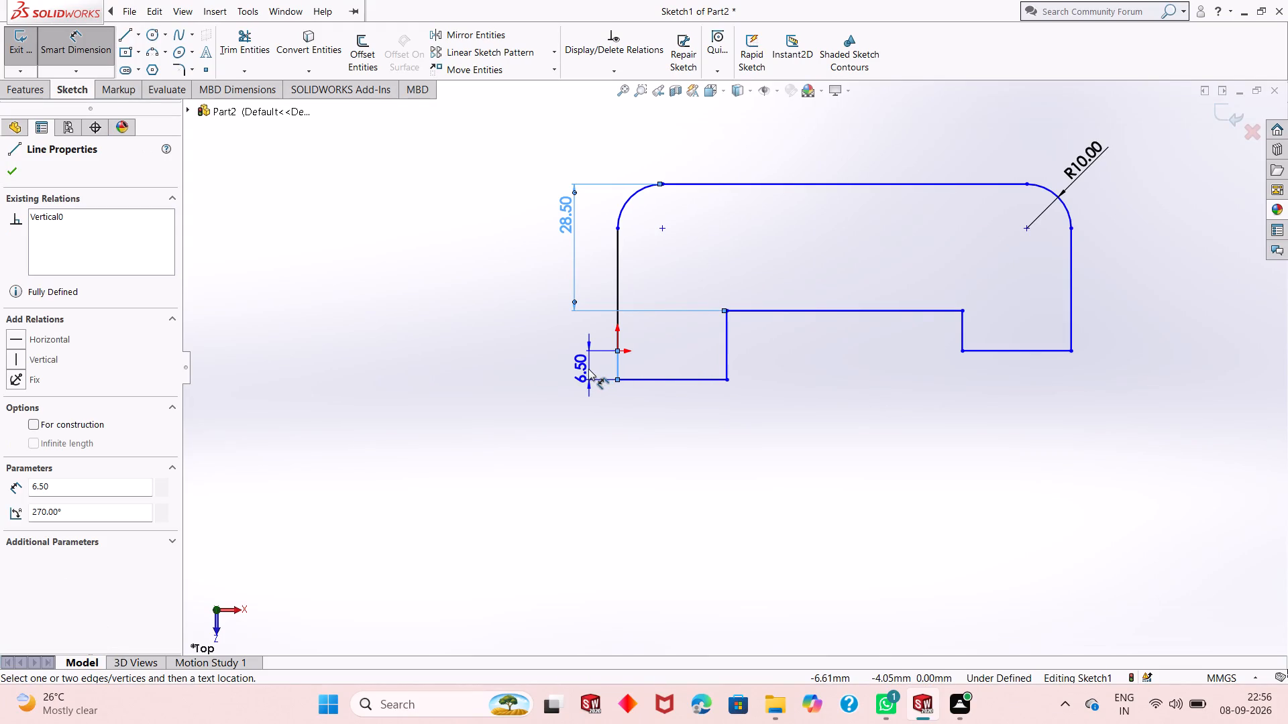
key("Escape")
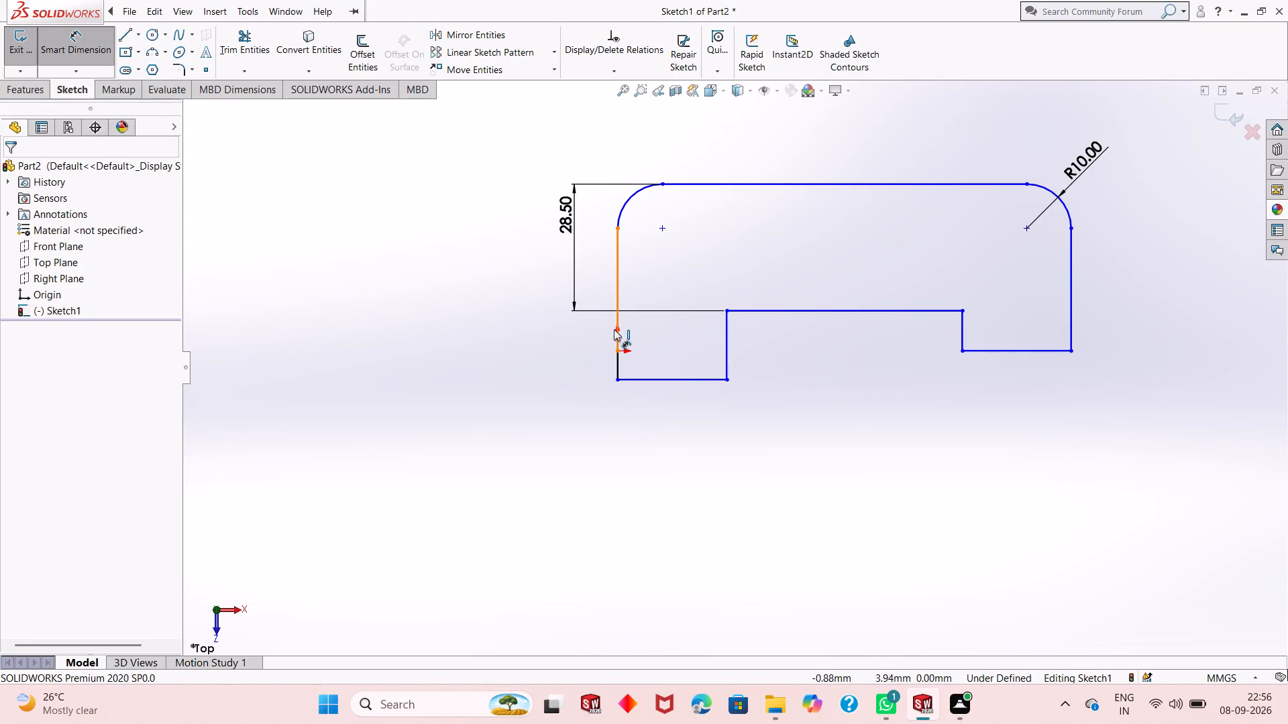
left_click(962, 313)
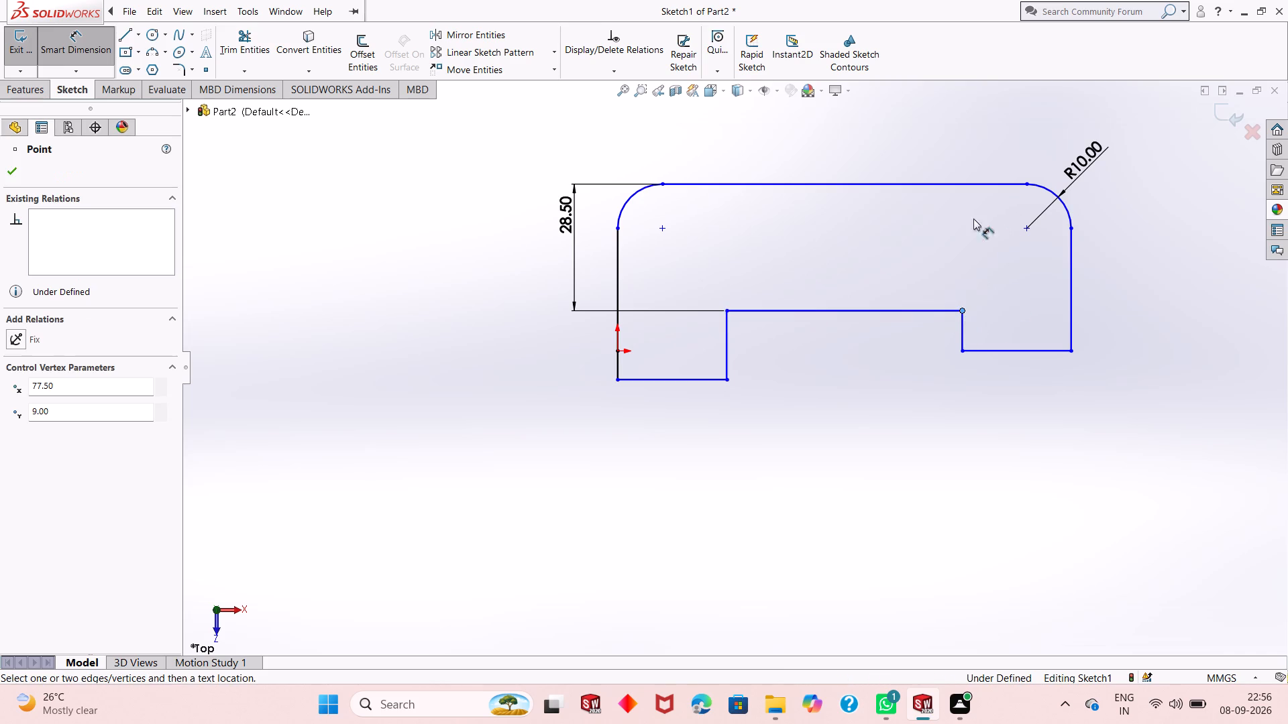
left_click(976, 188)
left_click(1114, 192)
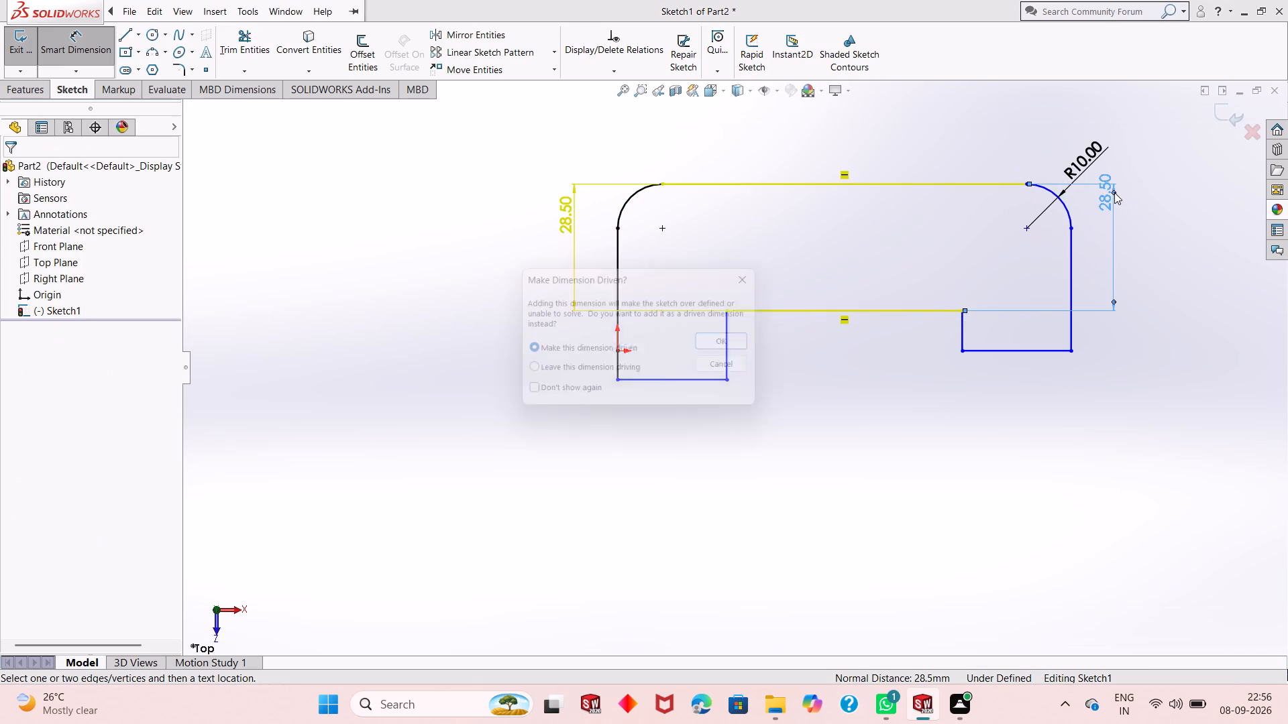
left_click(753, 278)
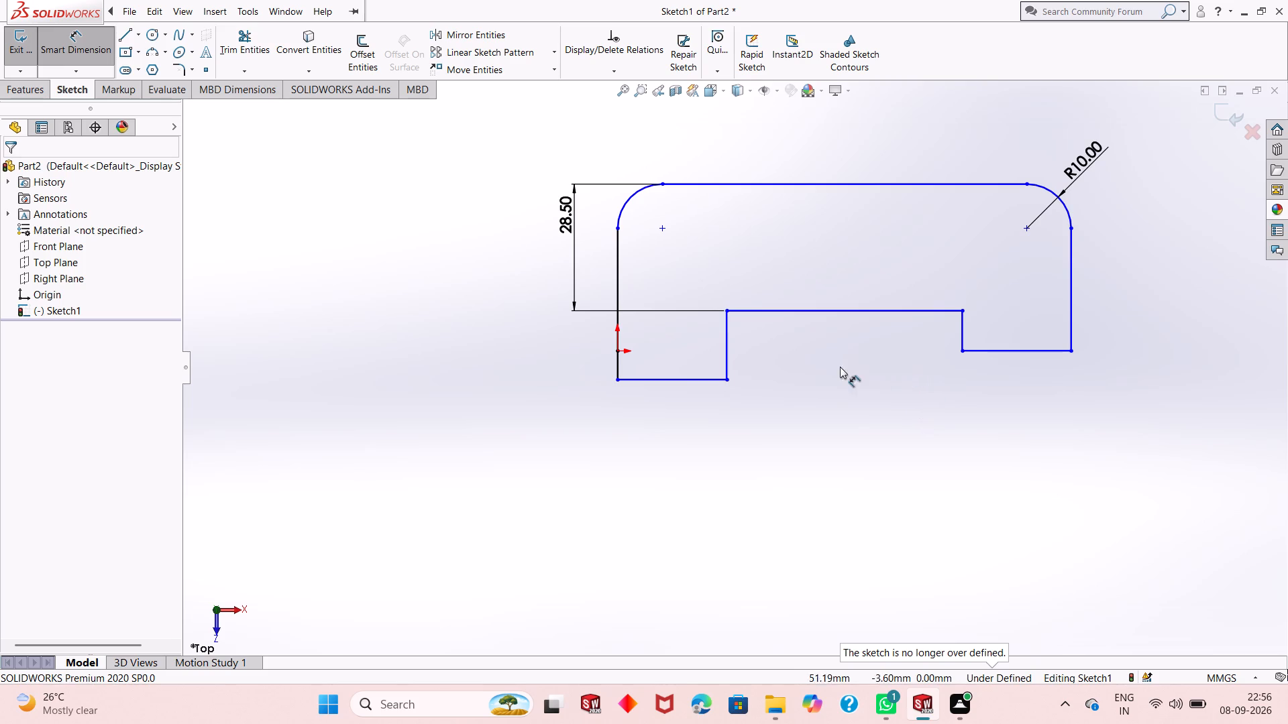
Dimension the vertical offset between the two bottom edges of the profile and set it to 0 mm.
left_click(991, 353)
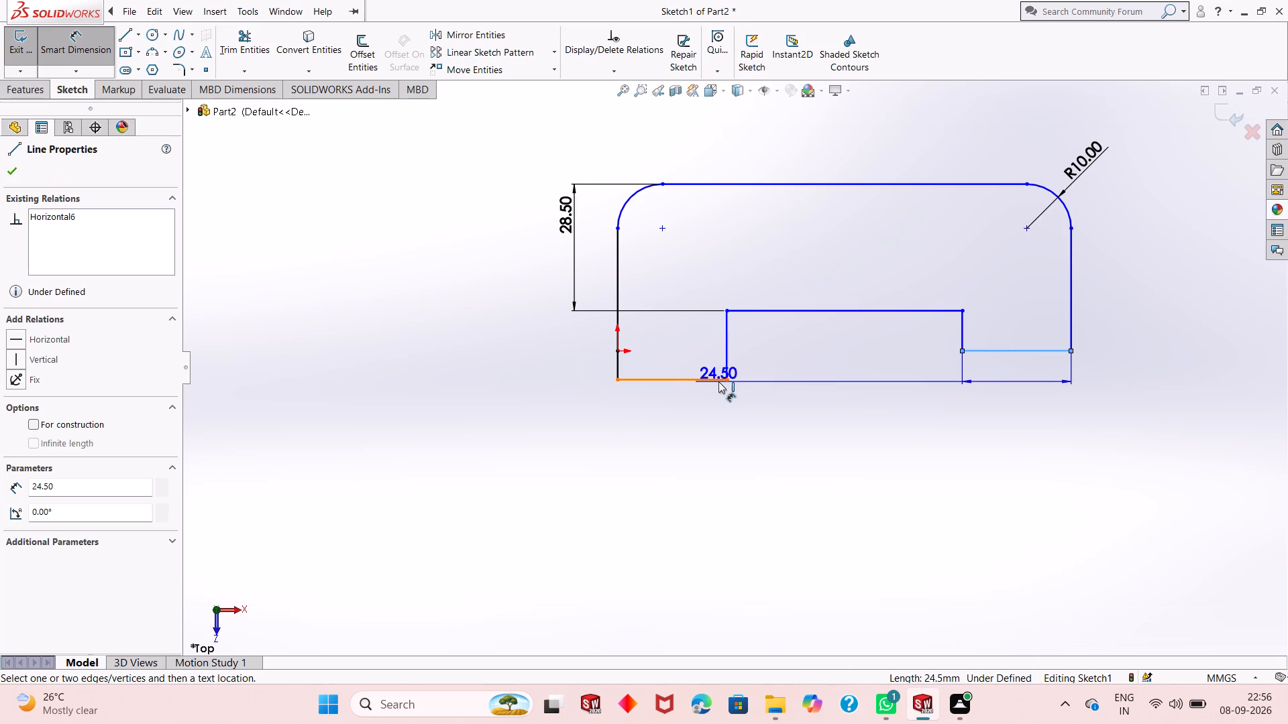
left_click(708, 379)
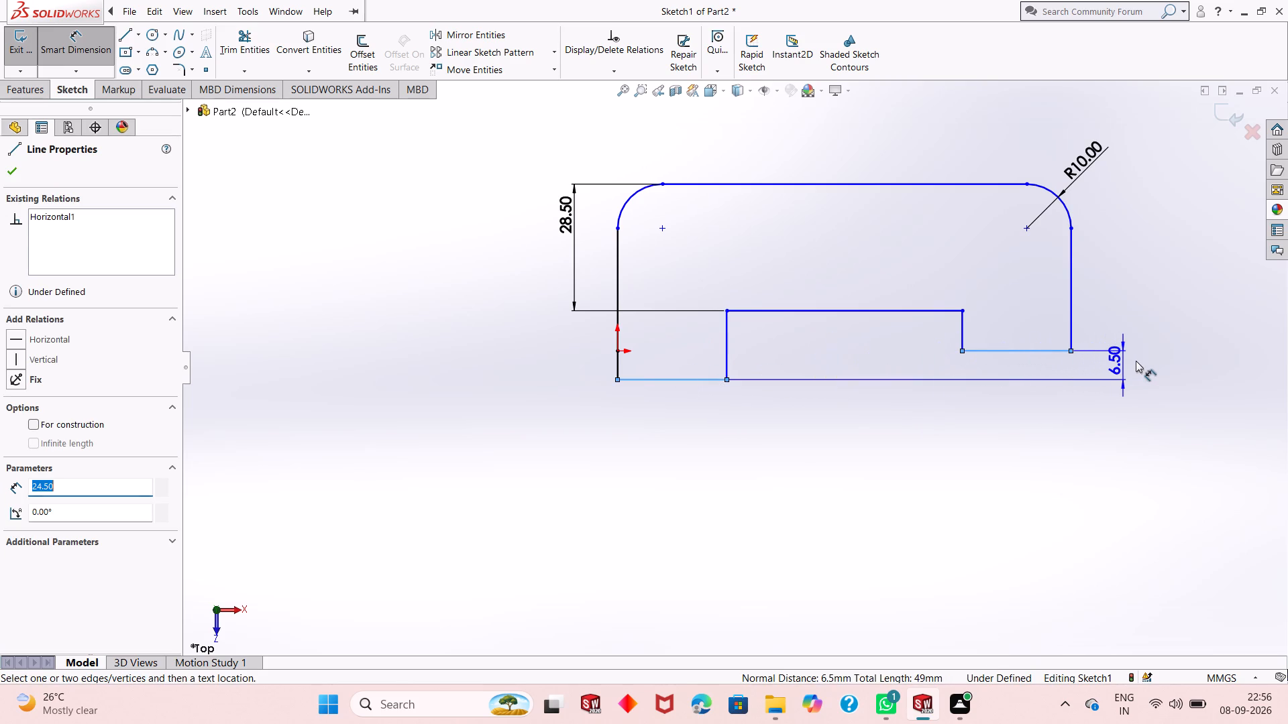
left_click(1138, 361)
key("0")
key("Return")
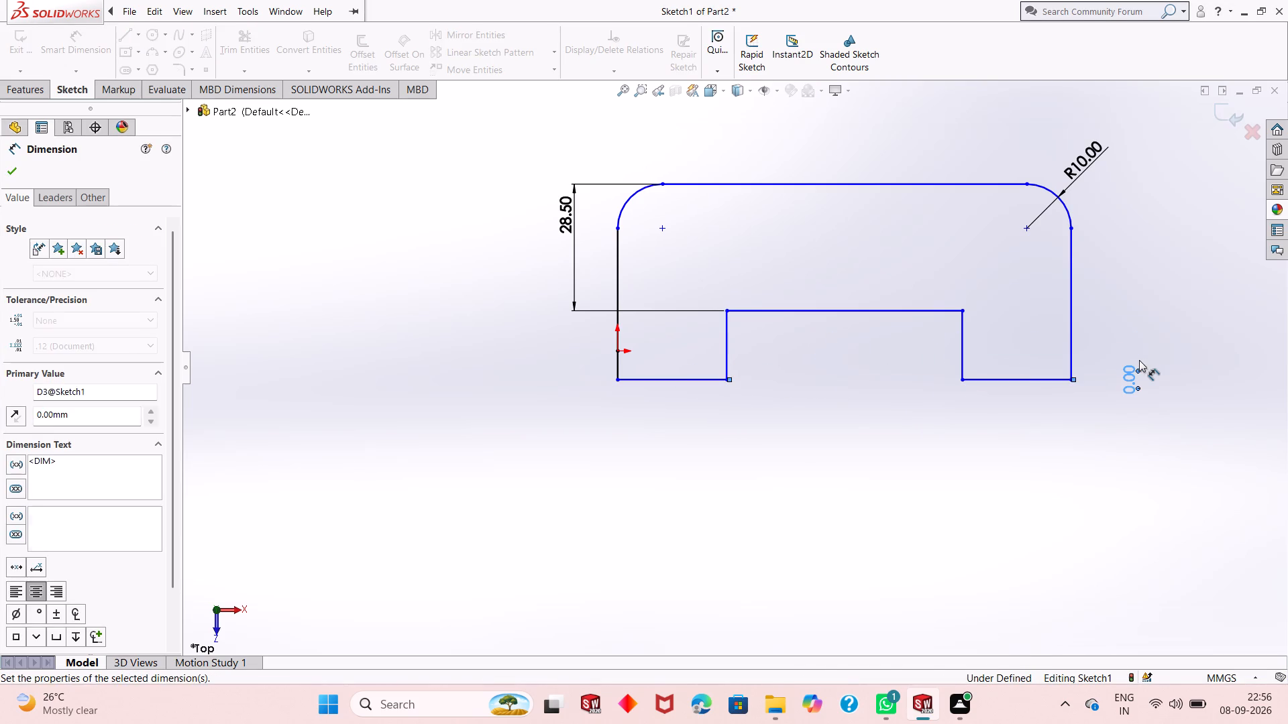
key("Escape")
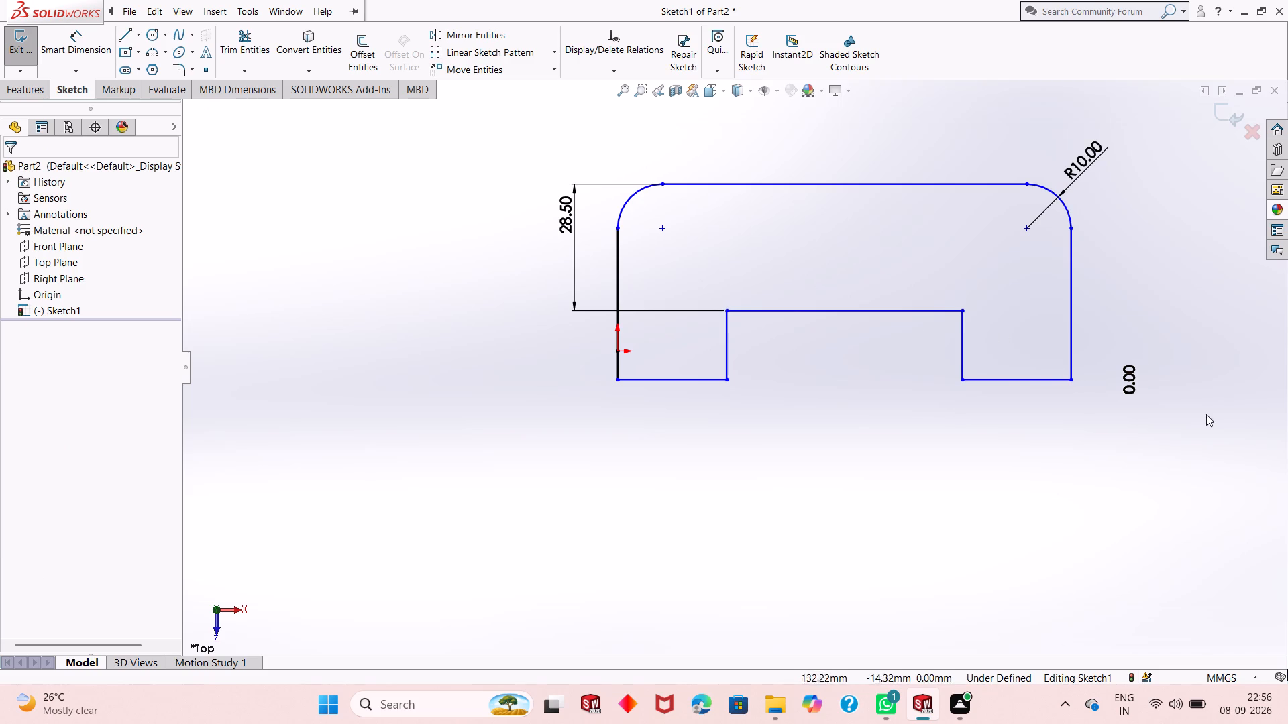
Dimension the length of the left foot's bottom edge and the height of the notch's left side.
left_click(75, 48)
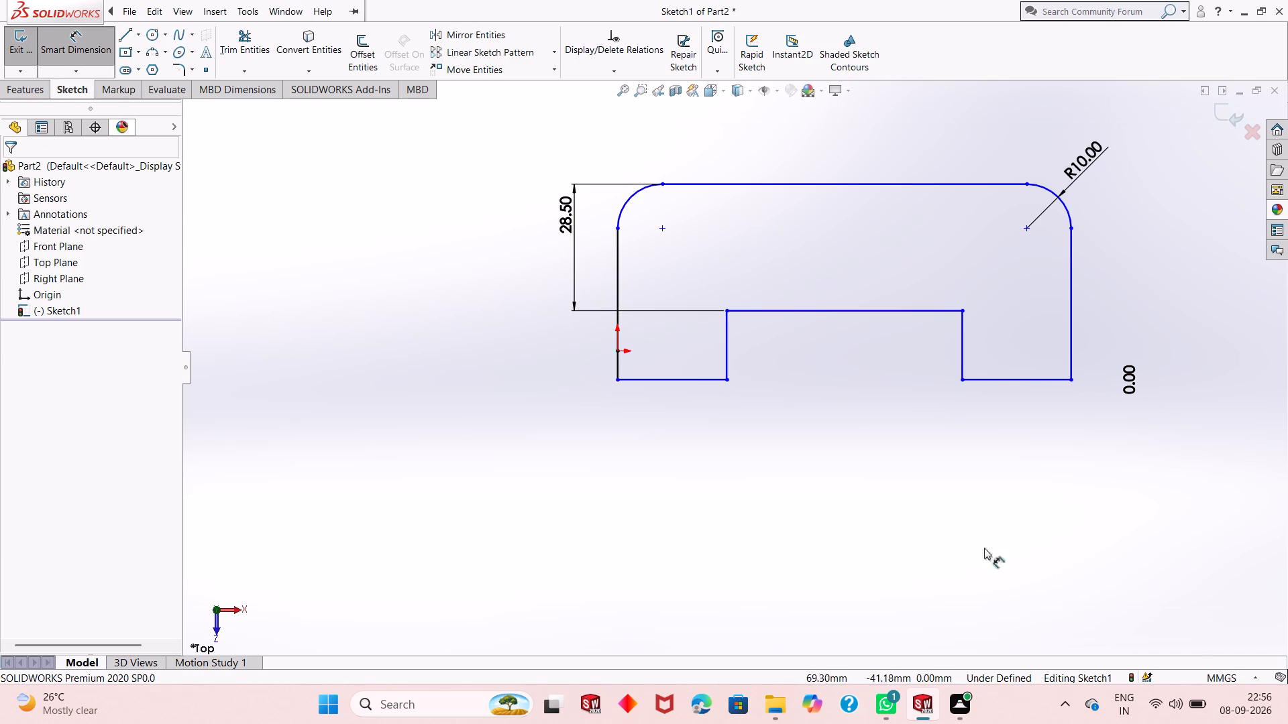
left_click(674, 379)
left_click(674, 367)
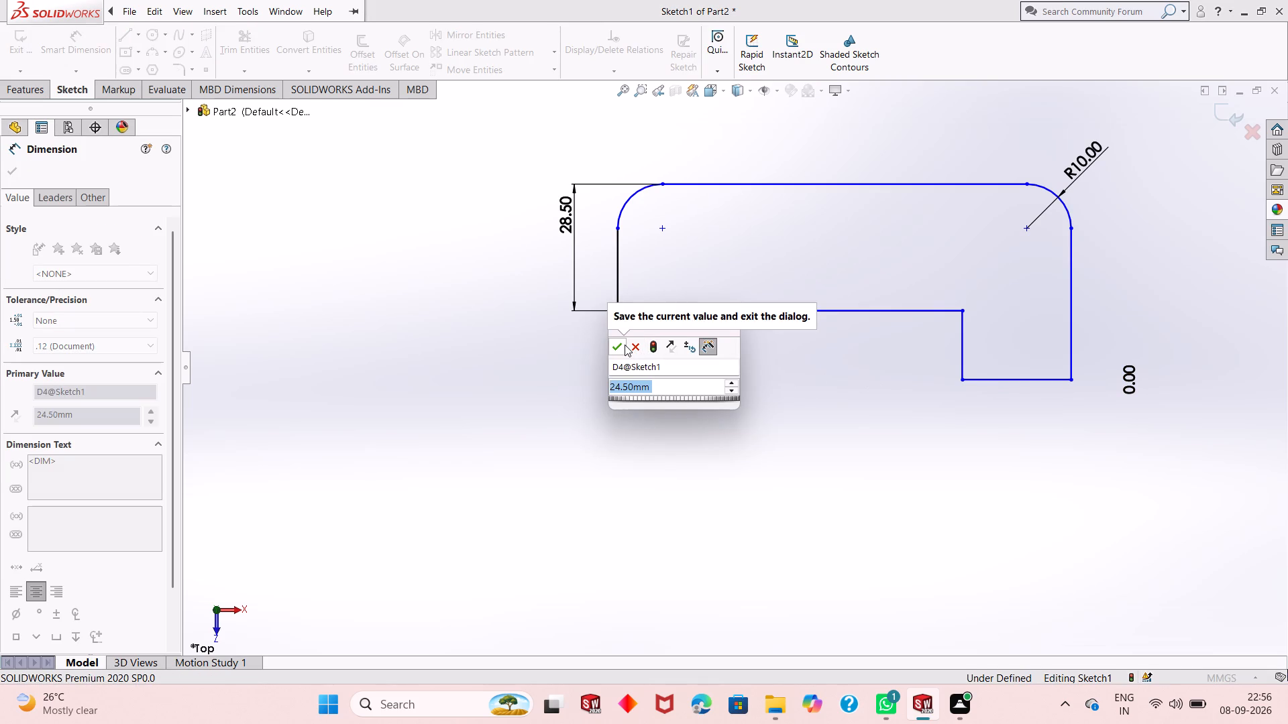
left_click(625, 345)
left_click(723, 347)
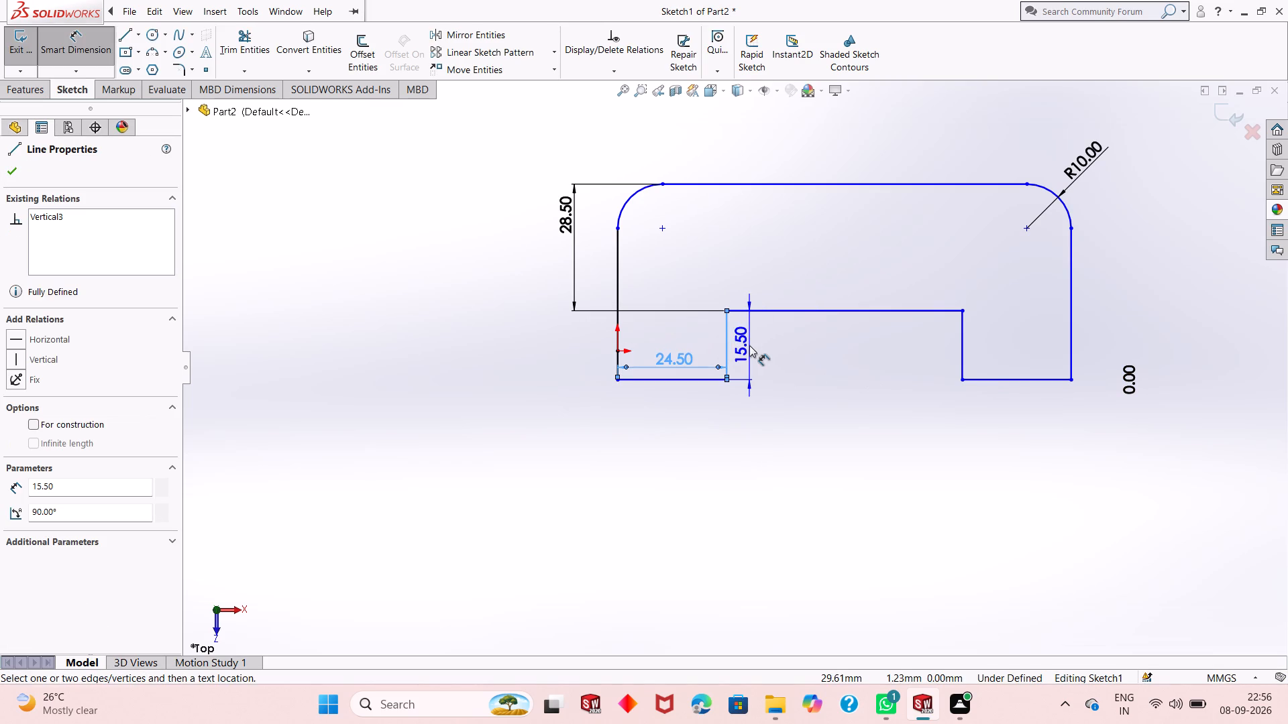
left_click(749, 345)
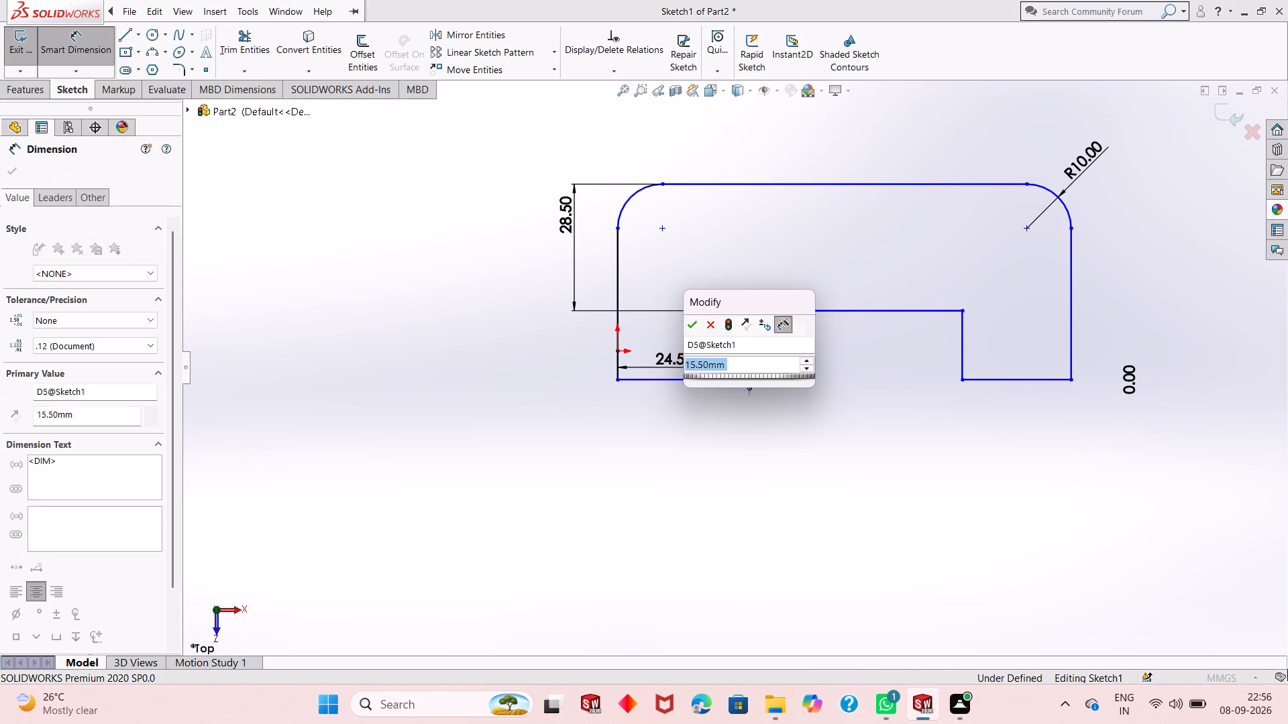
left_click(698, 324)
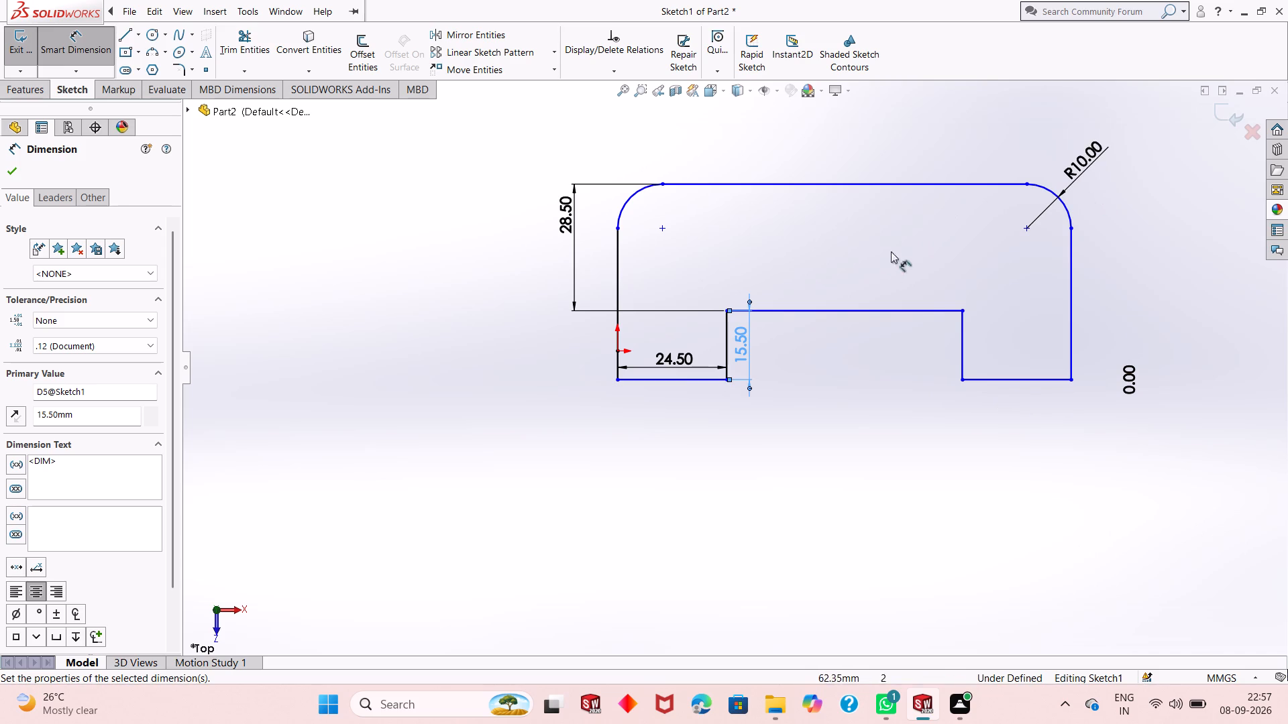
Dimension the width of the notch along its upper horizontal edge.
left_click(884, 313)
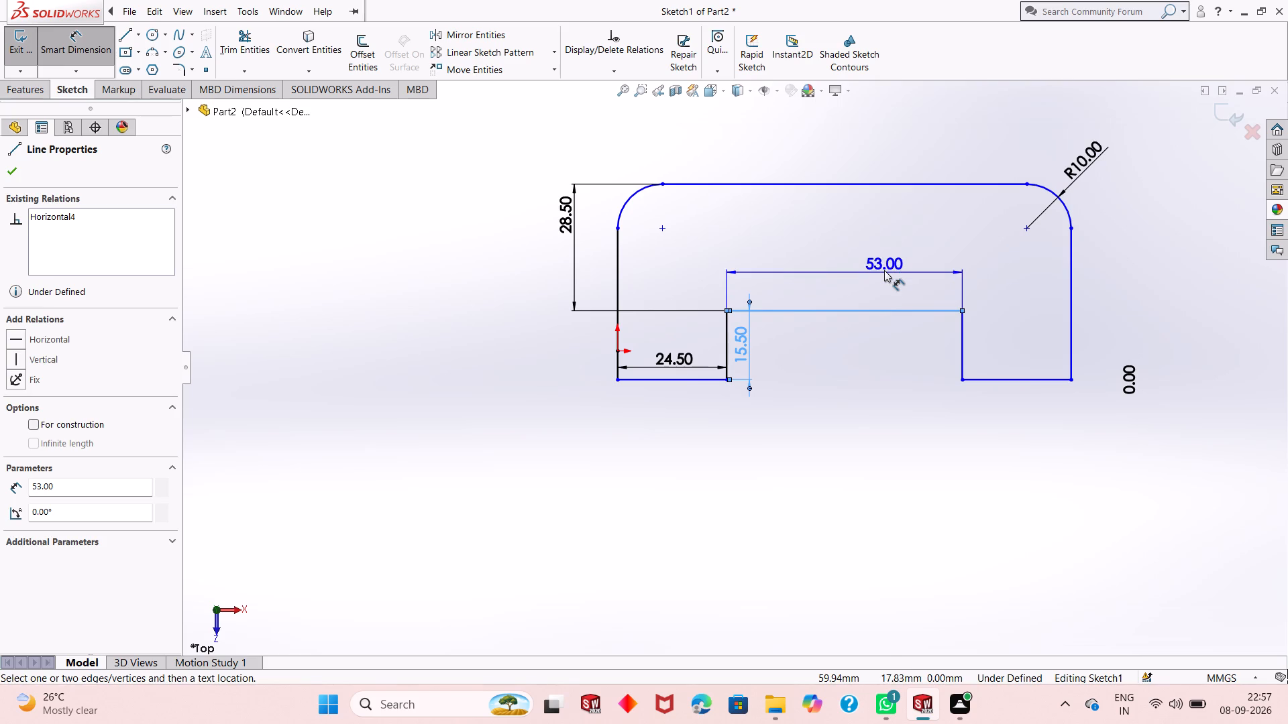
left_click(884, 270)
left_click(830, 247)
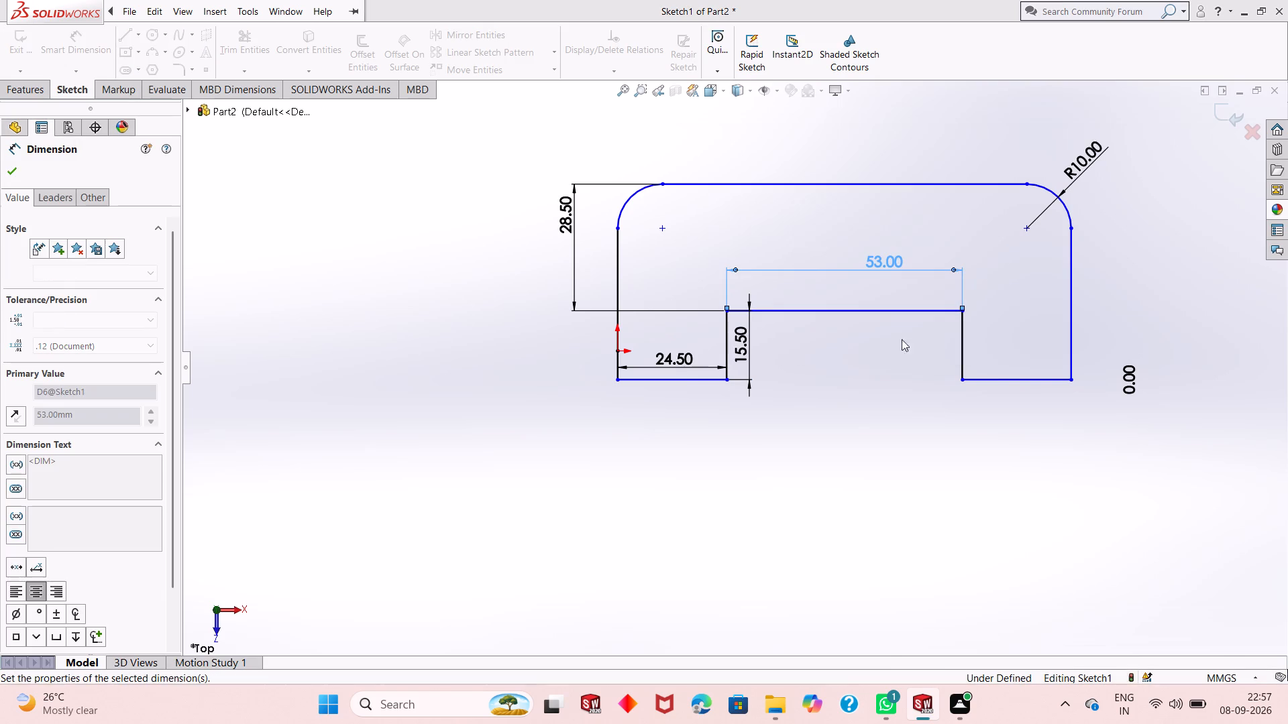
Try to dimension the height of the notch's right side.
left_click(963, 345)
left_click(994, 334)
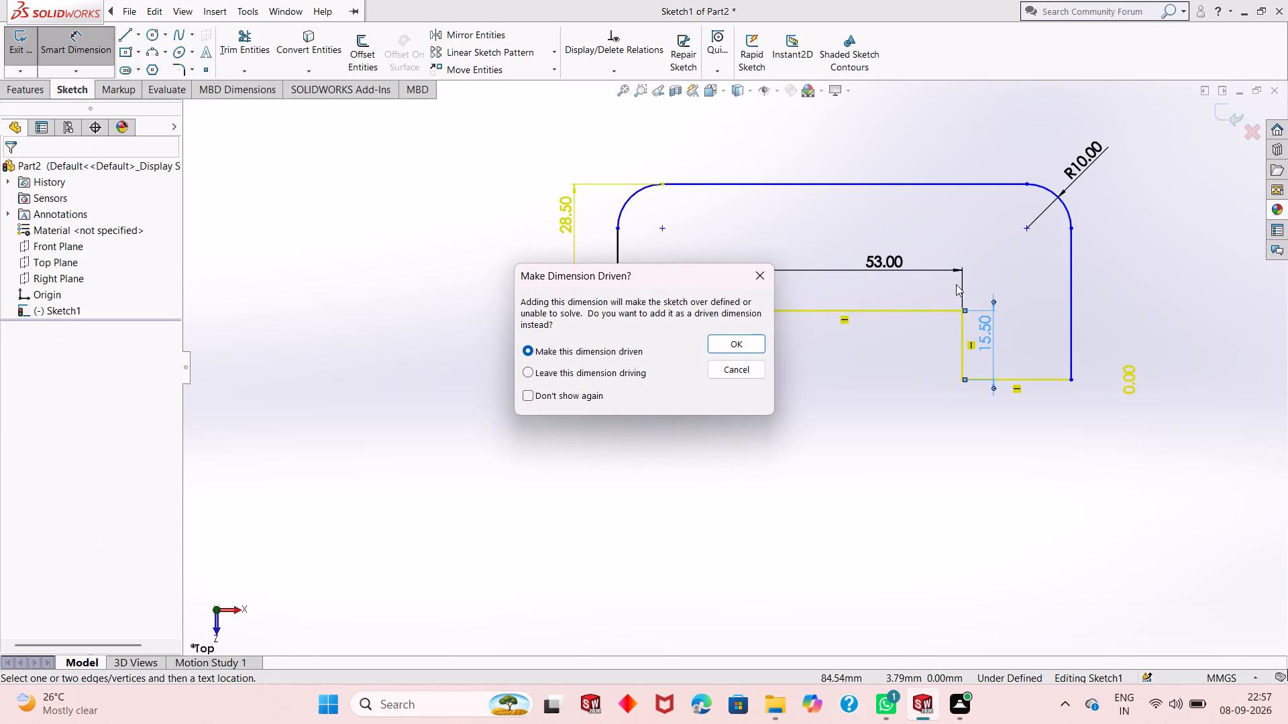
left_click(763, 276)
Dimension the length of the right foot's bottom edge.
left_click(1034, 377)
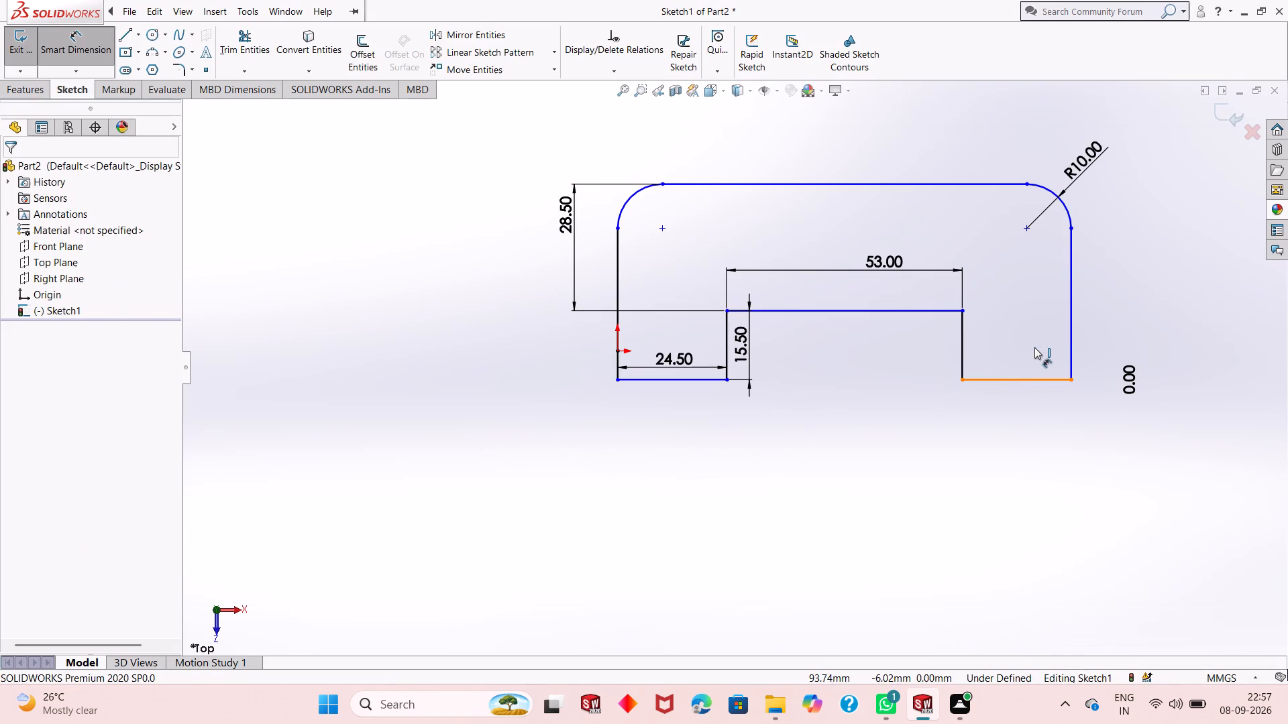
left_click(1036, 342)
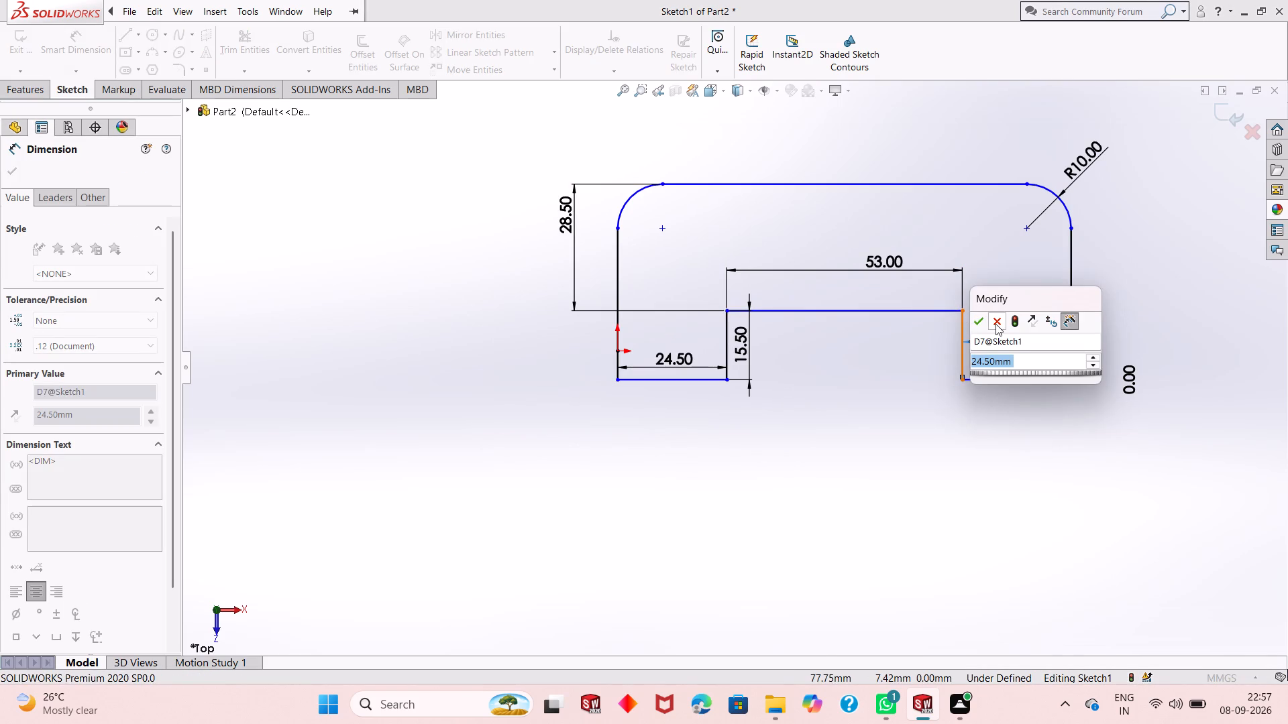
left_click(974, 325)
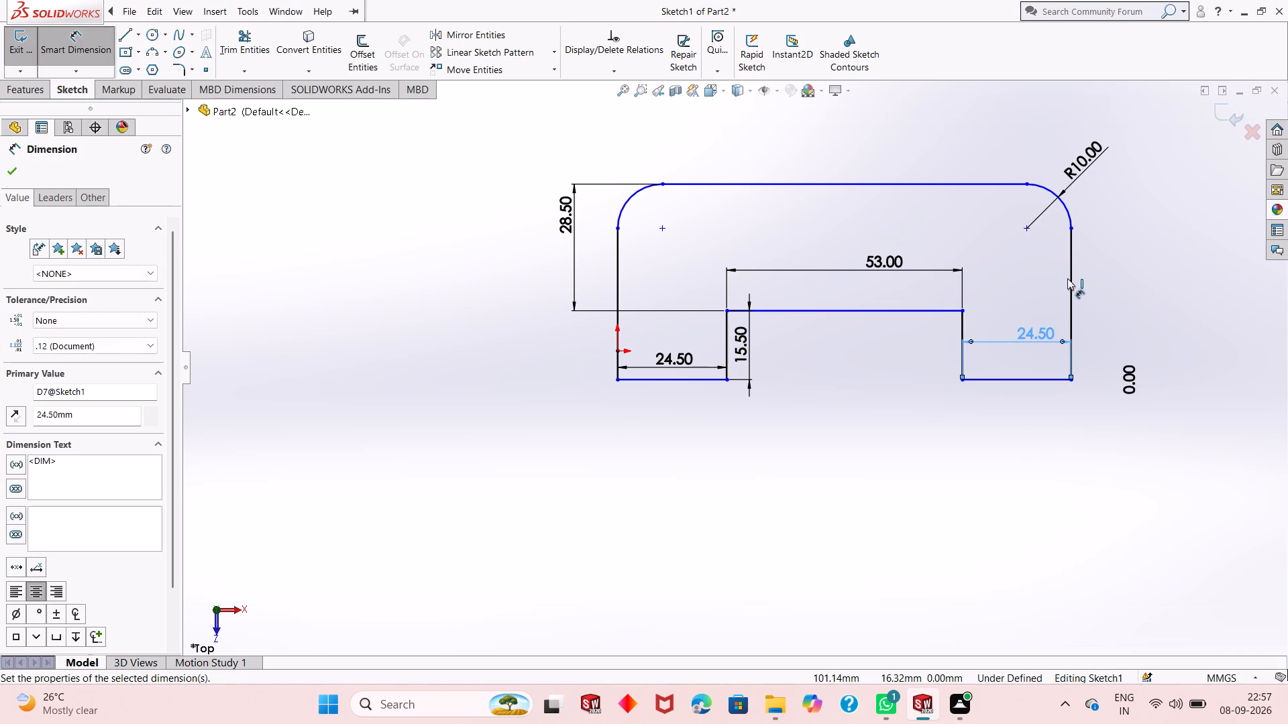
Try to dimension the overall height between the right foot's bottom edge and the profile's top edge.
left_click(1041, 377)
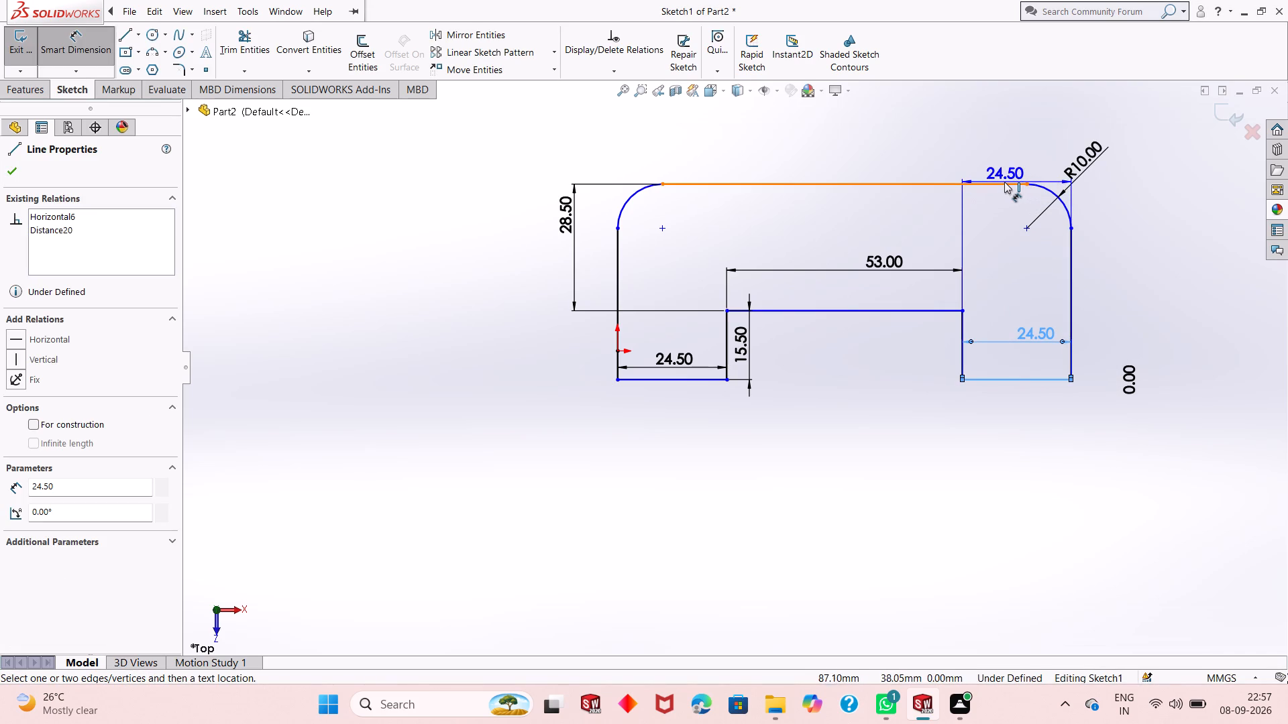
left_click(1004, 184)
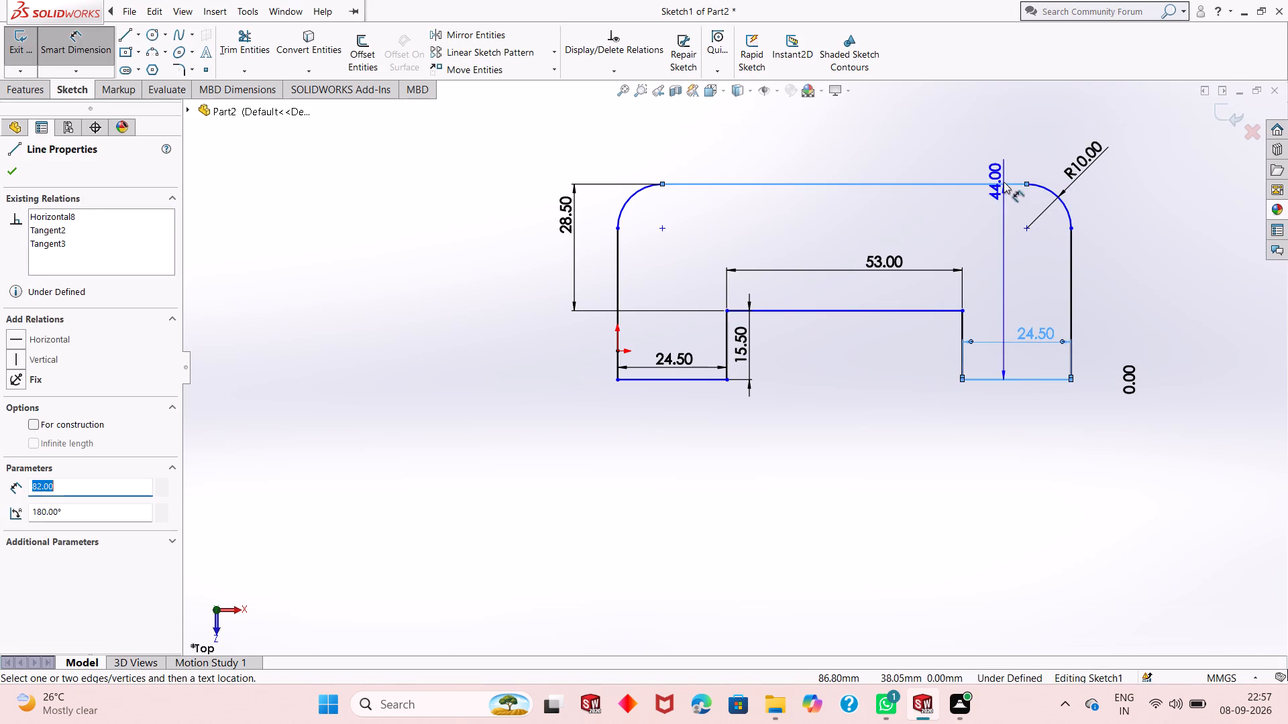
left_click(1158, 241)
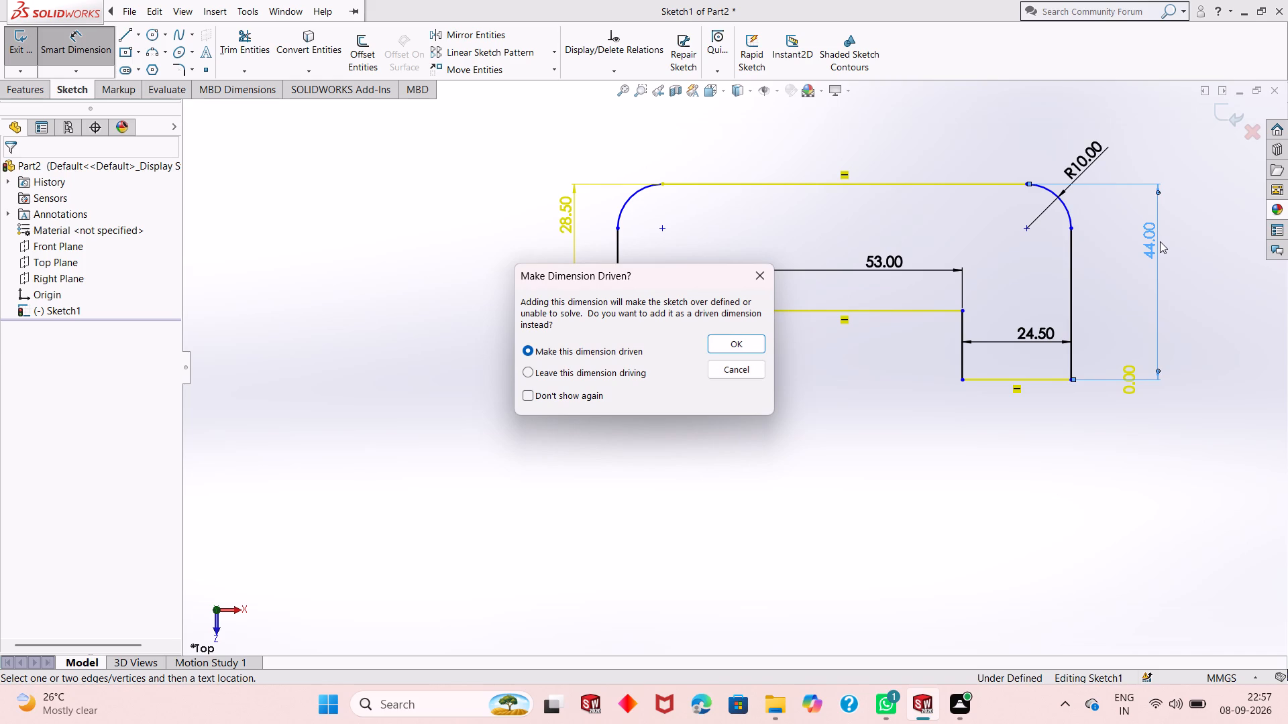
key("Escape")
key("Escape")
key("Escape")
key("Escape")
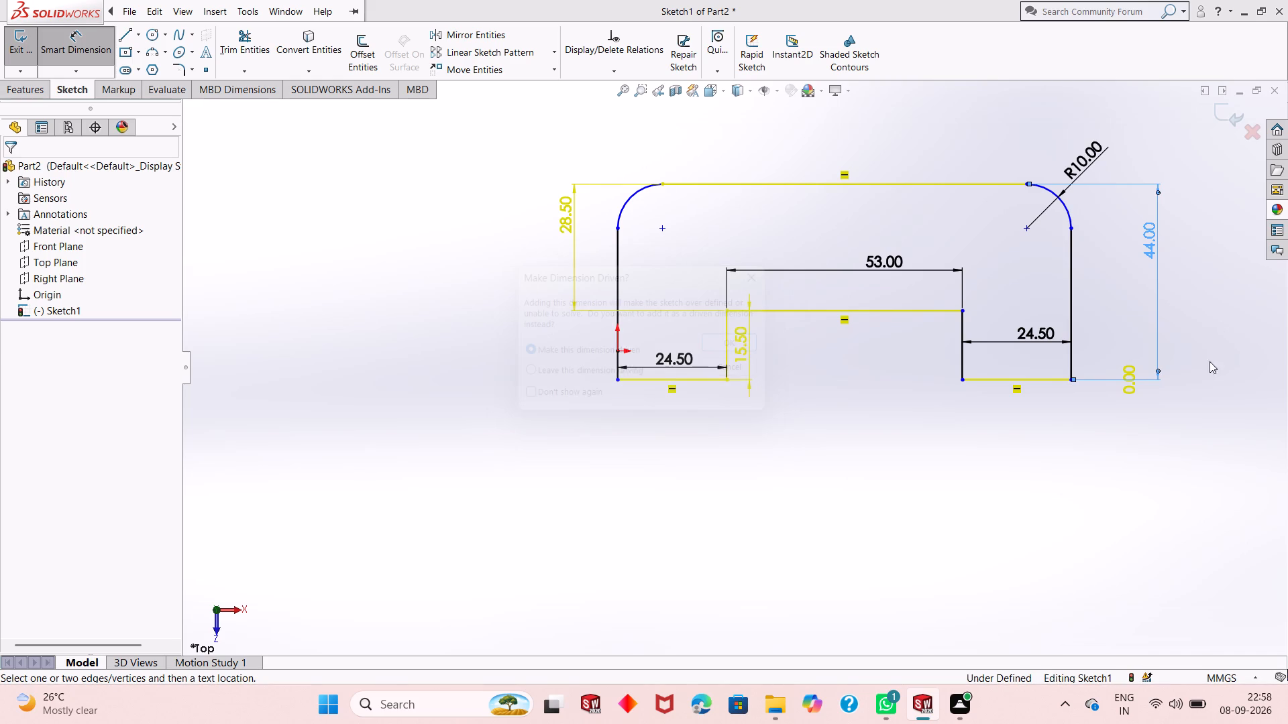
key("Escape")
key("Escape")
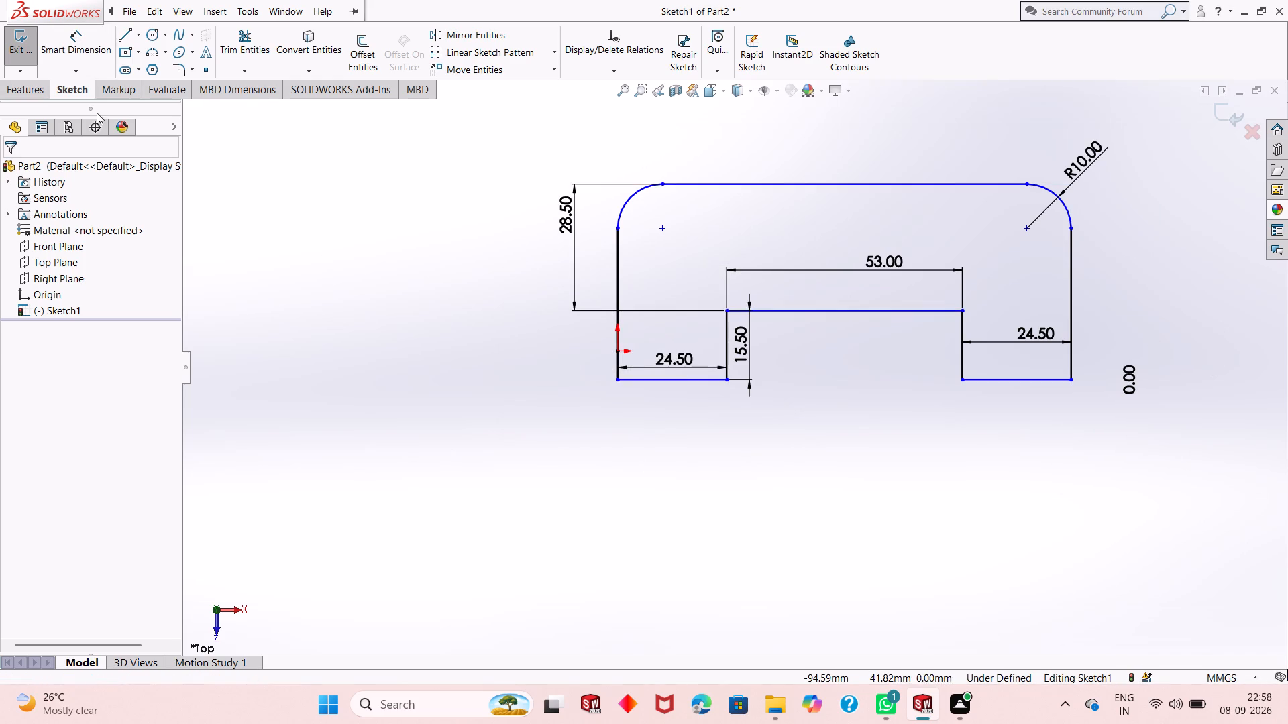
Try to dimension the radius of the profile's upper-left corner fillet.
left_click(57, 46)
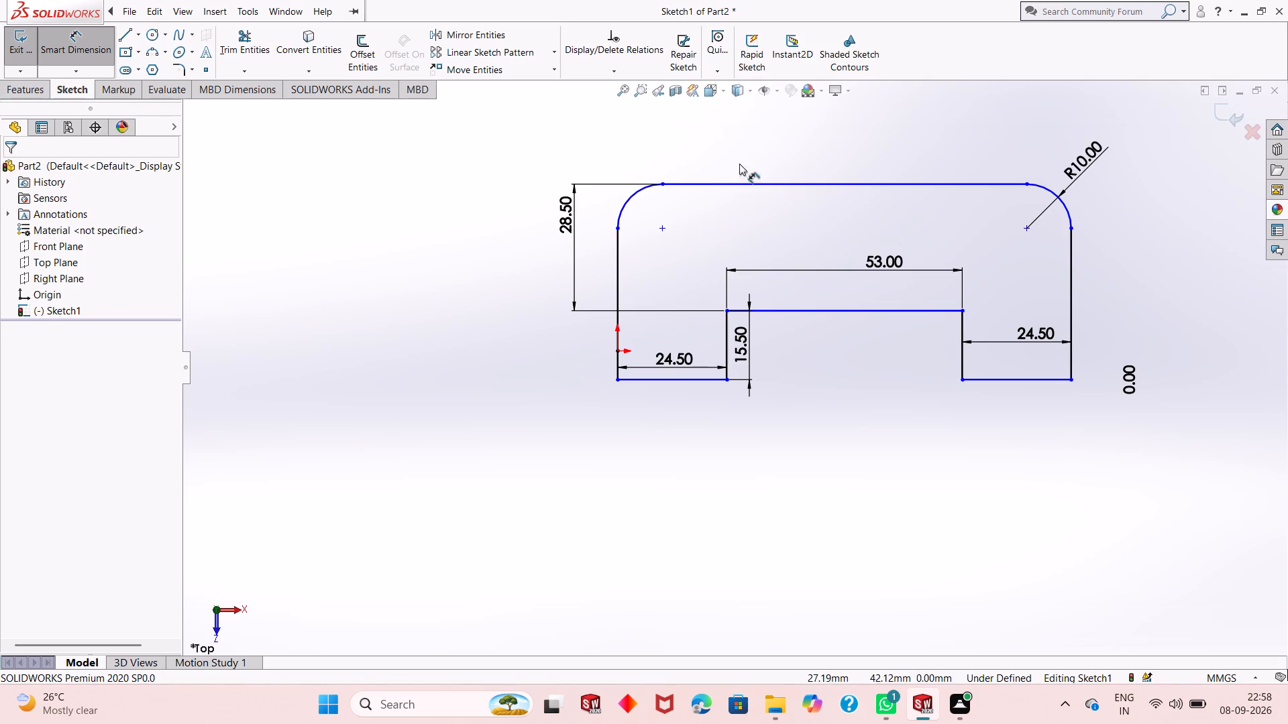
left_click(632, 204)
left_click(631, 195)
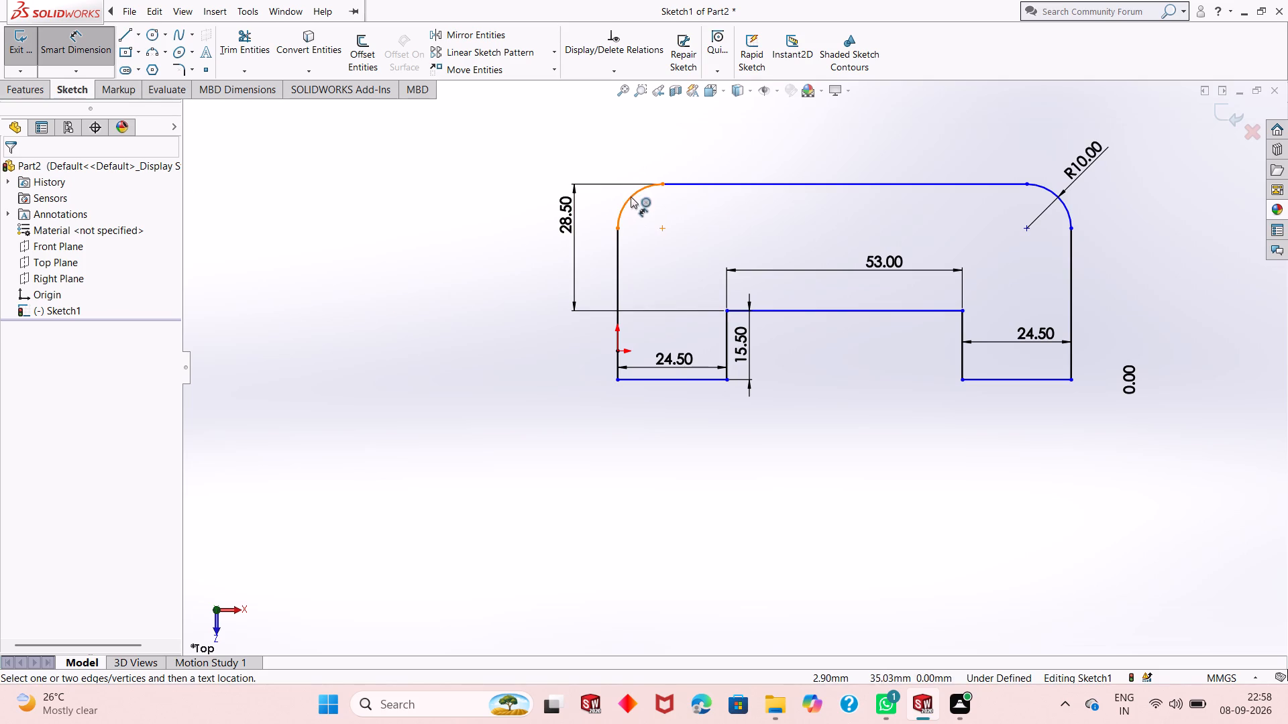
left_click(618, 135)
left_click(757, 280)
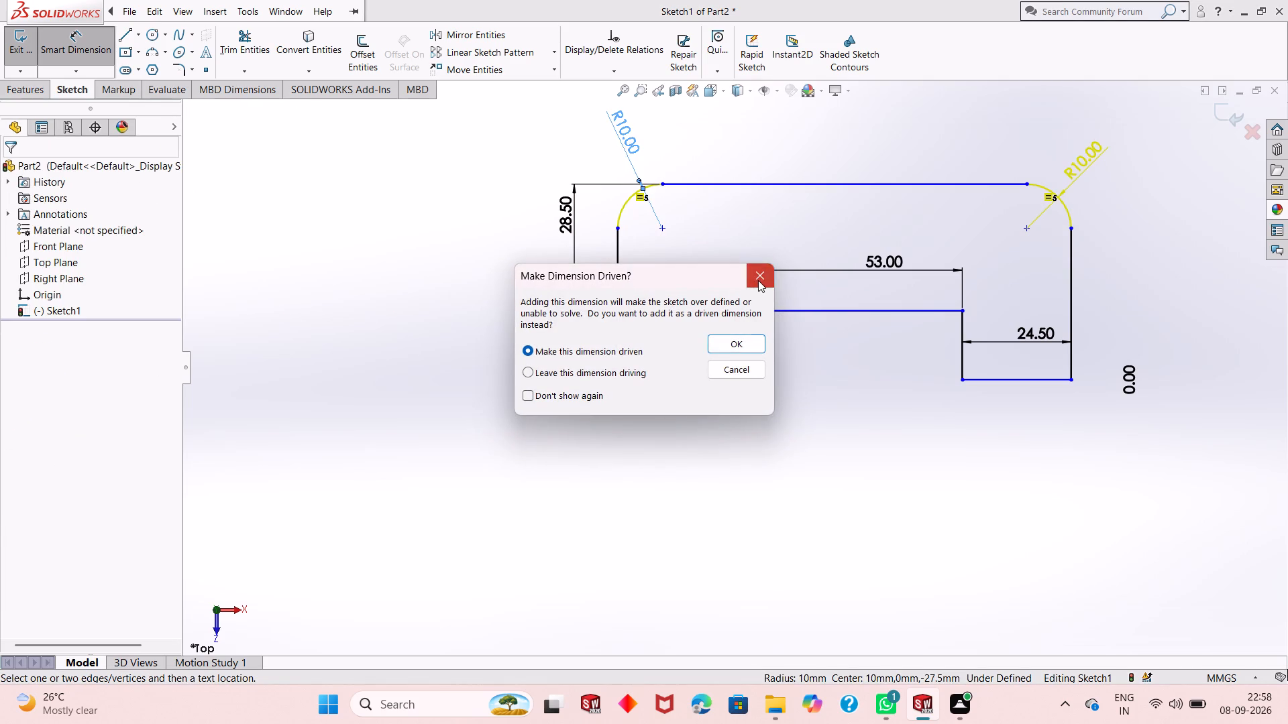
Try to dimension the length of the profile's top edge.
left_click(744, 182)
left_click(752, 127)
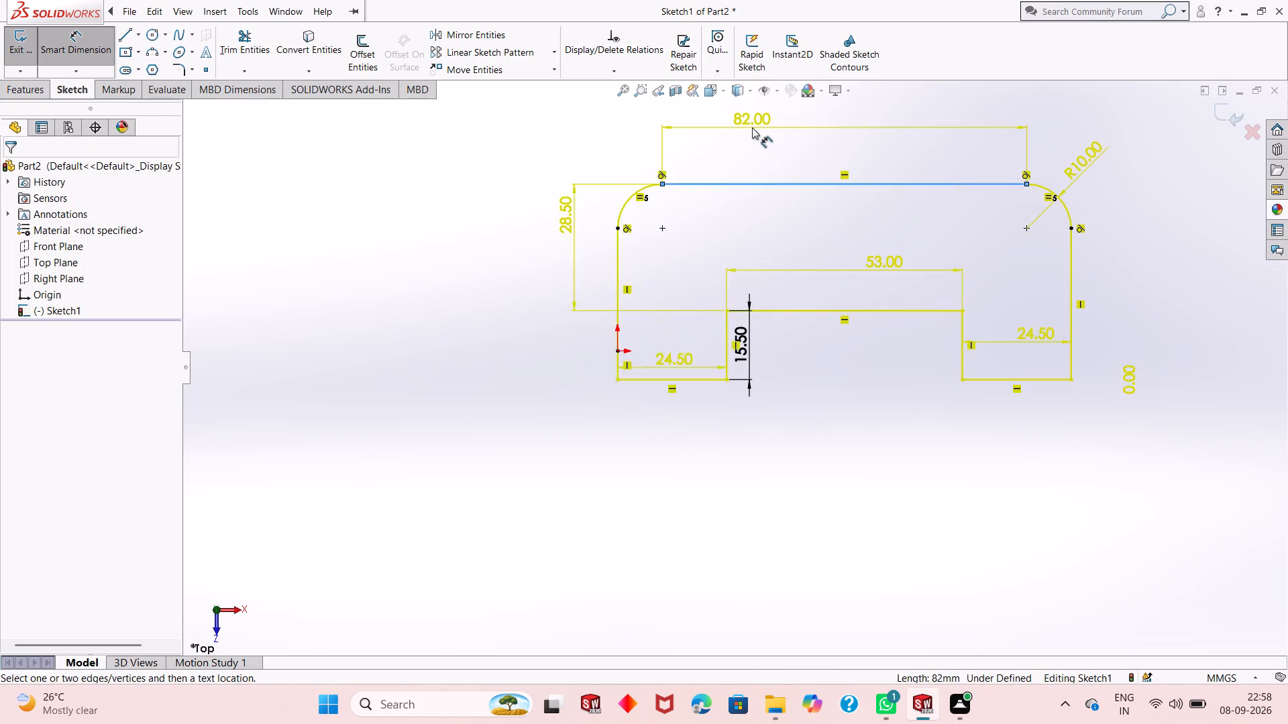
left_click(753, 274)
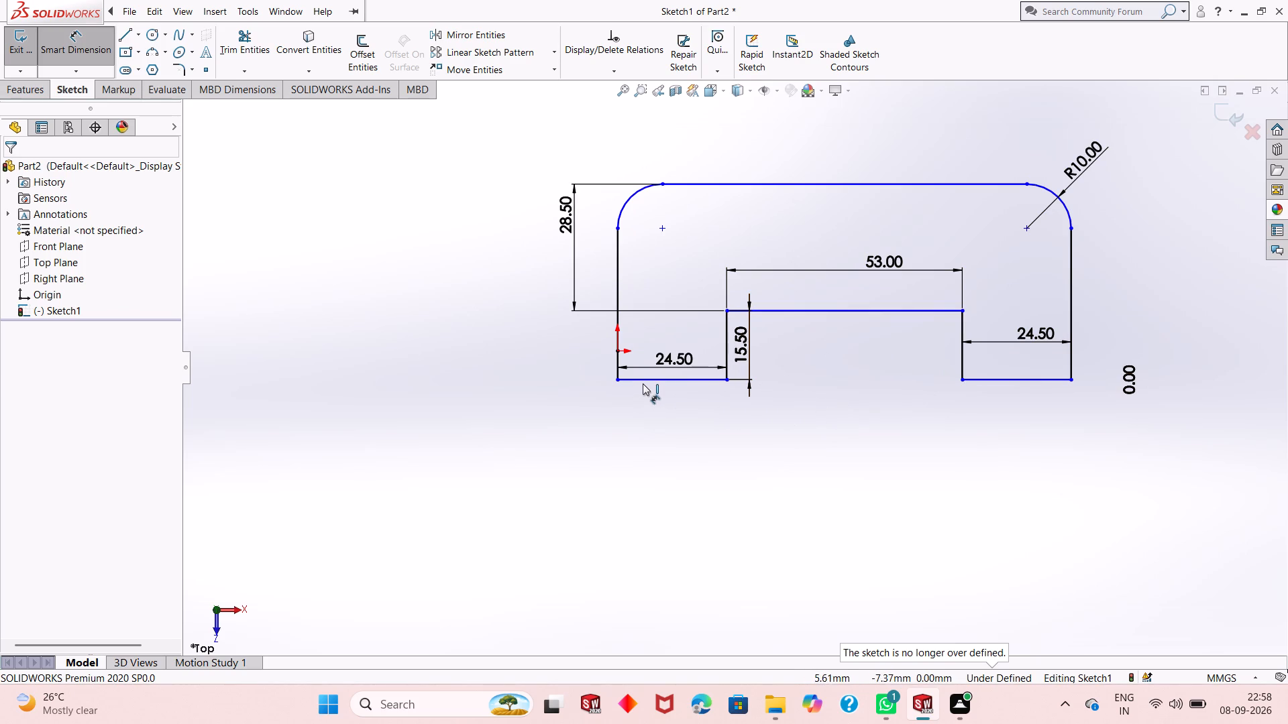
Dimension the vertical distance from the origin to the left end of the profile's top edge.
left_click(617, 382)
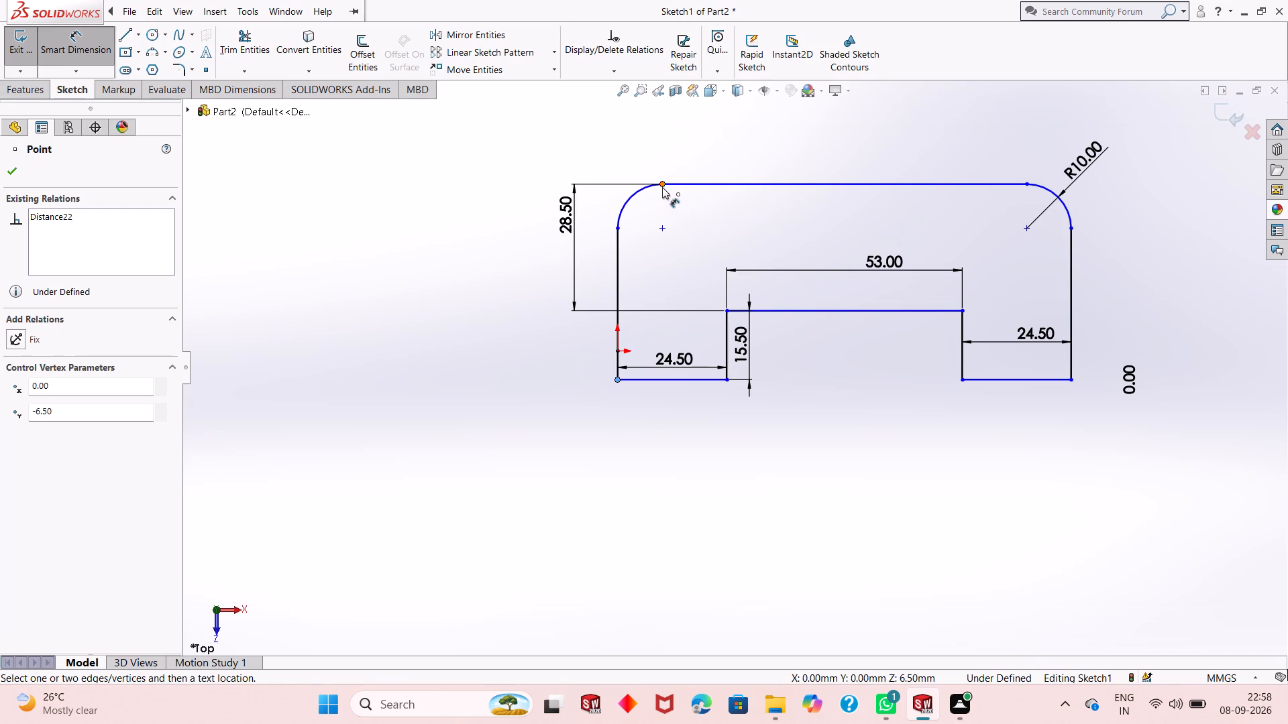
key("Escape")
left_click(619, 354)
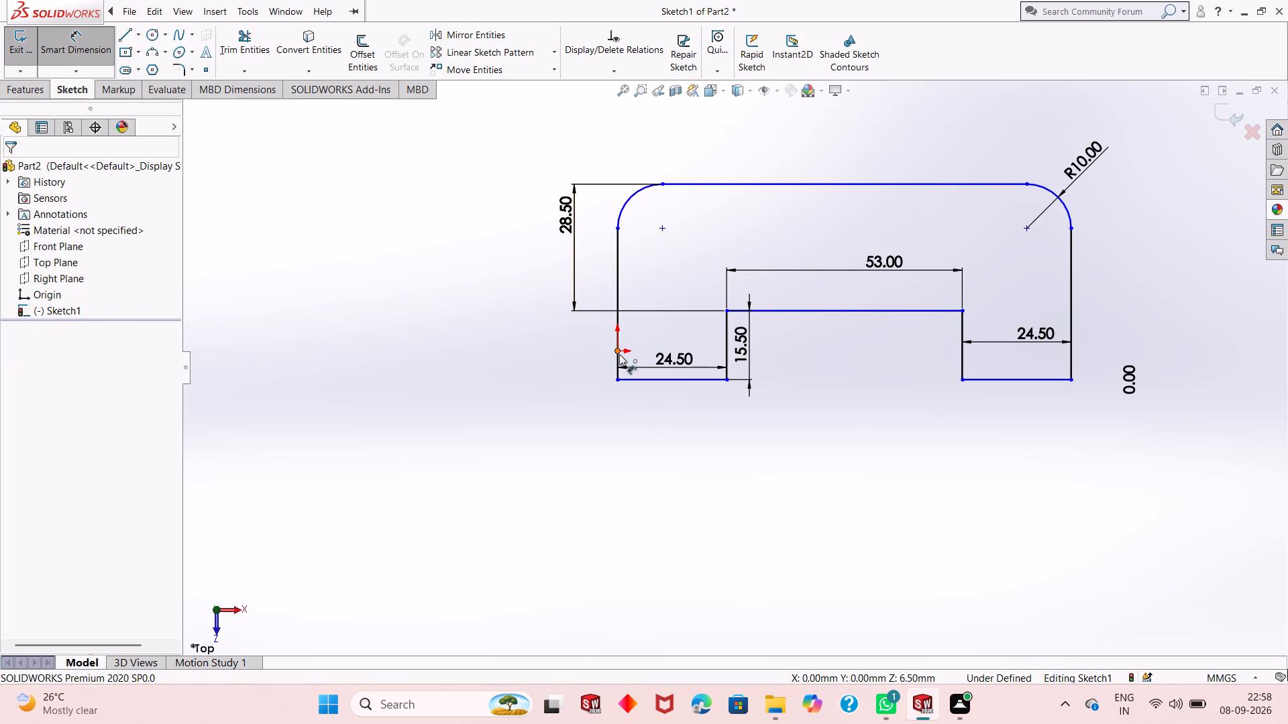
left_click(664, 184)
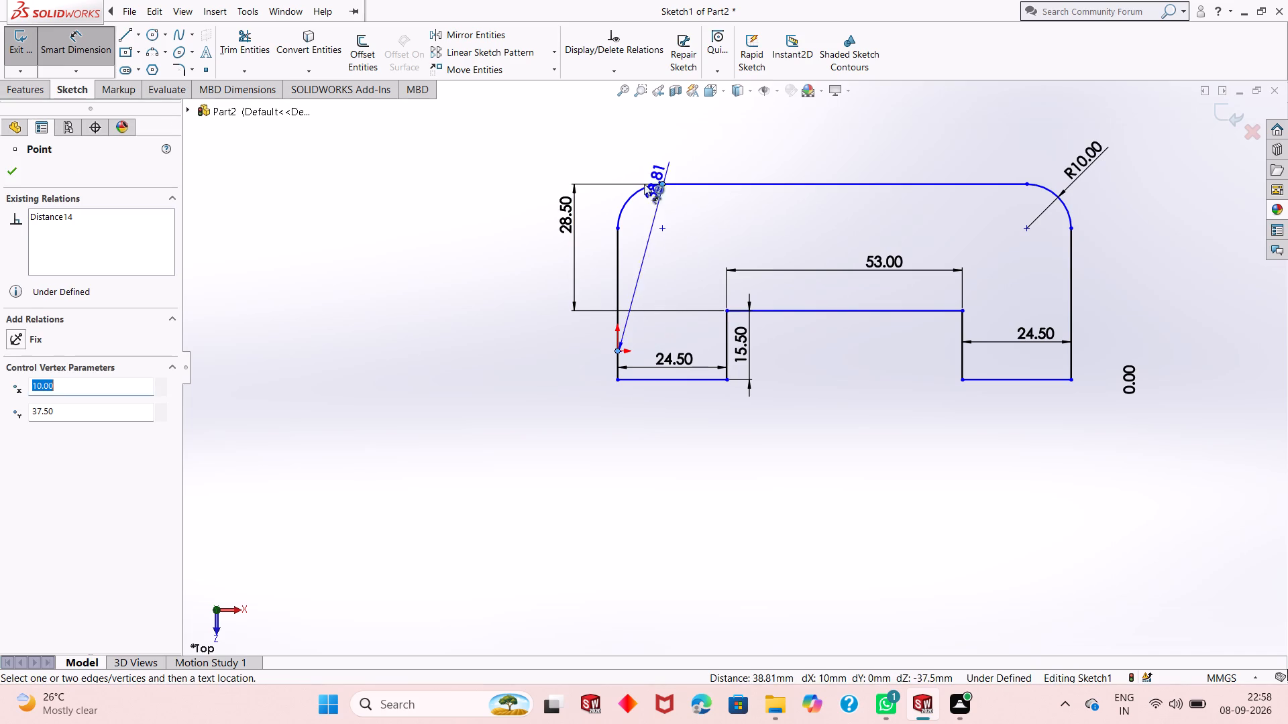
left_click(530, 190)
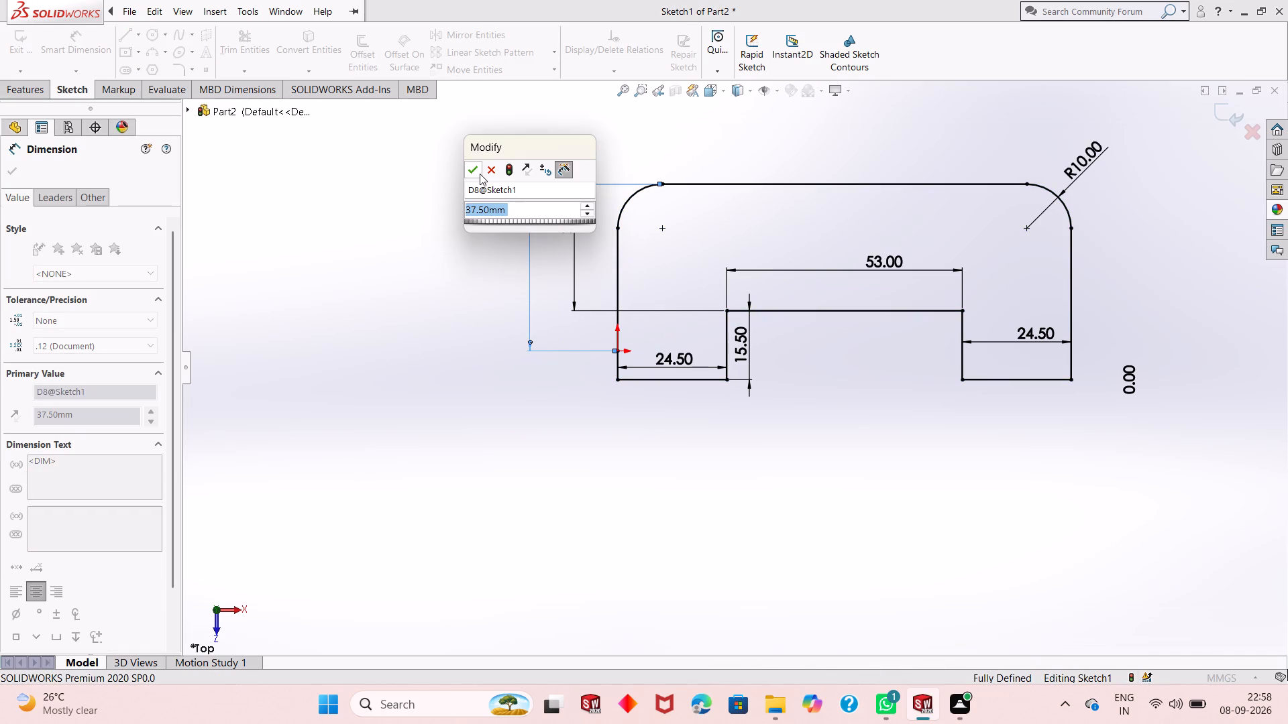
left_click(480, 174)
key("Escape")
key("Escape")
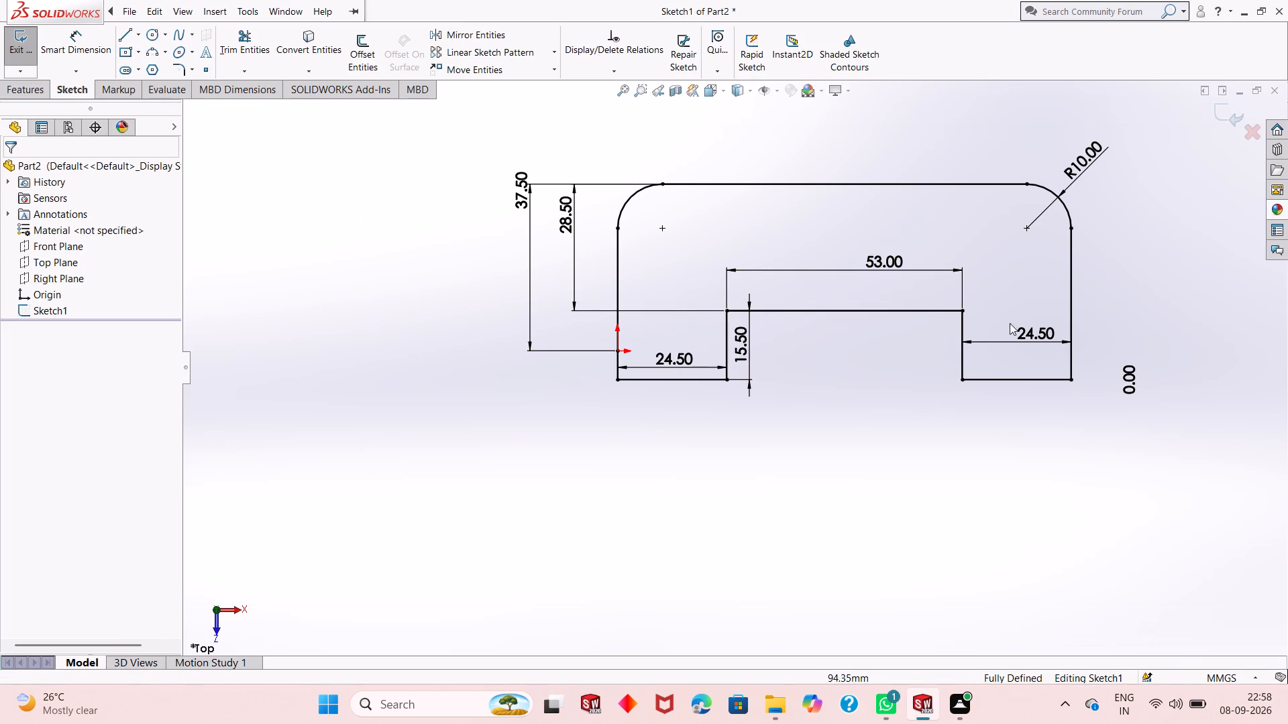
Reposition the 15.50, 0.00 and both 24.50 dimensions outside the profile, with the two foot widths above the top edge.
left_click_drag(737, 343, 551, 321)
left_click_drag(666, 370, 667, 370)
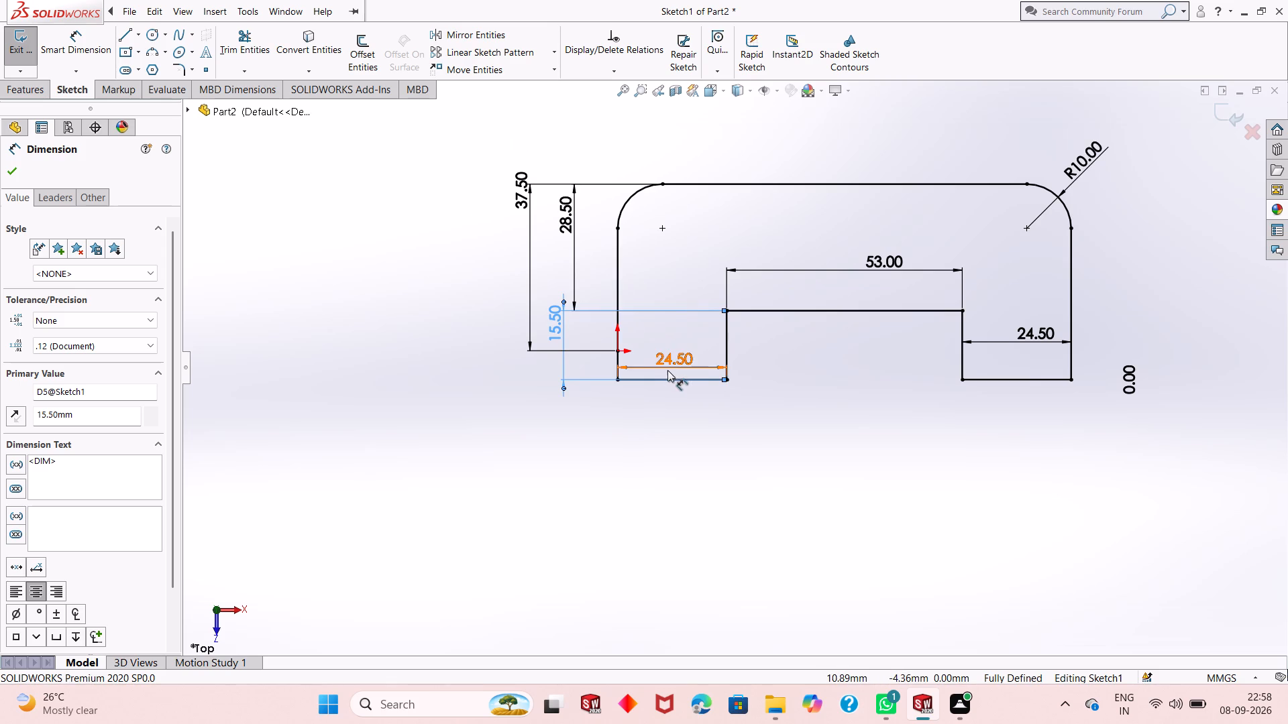
left_click_drag(667, 370, 704, 118)
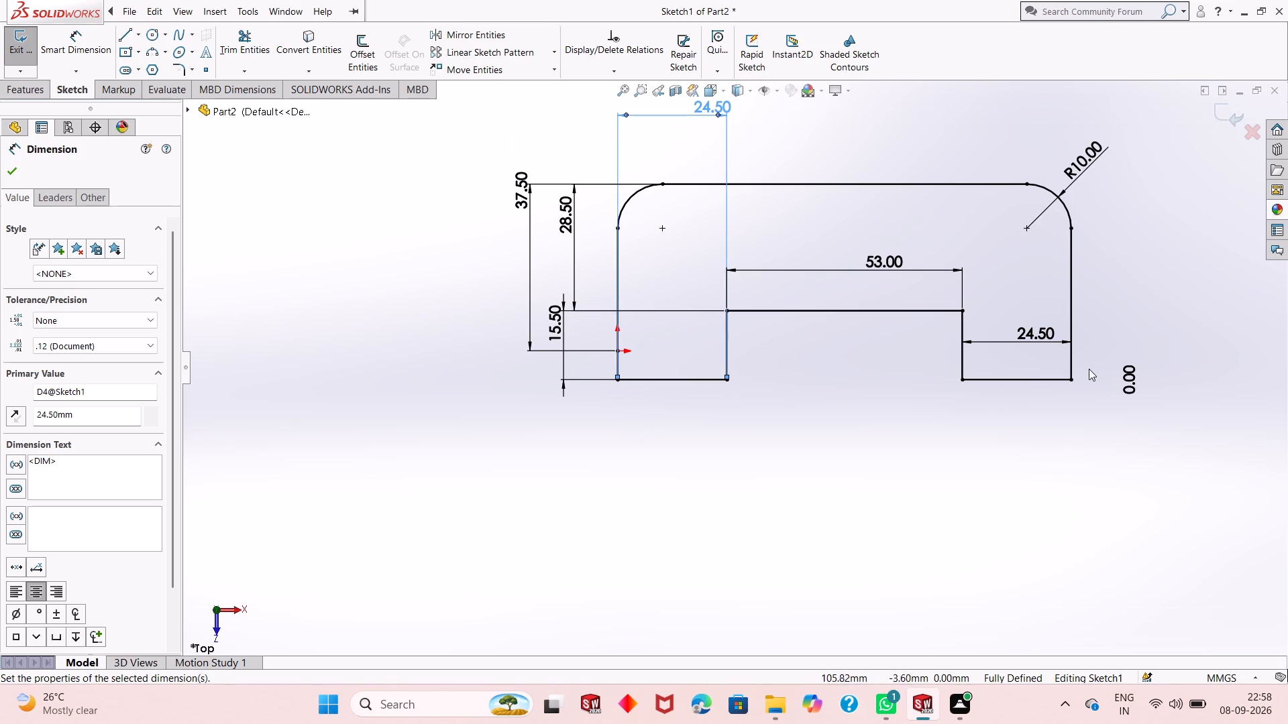
left_click_drag(1125, 383, 1265, 378)
key("Escape")
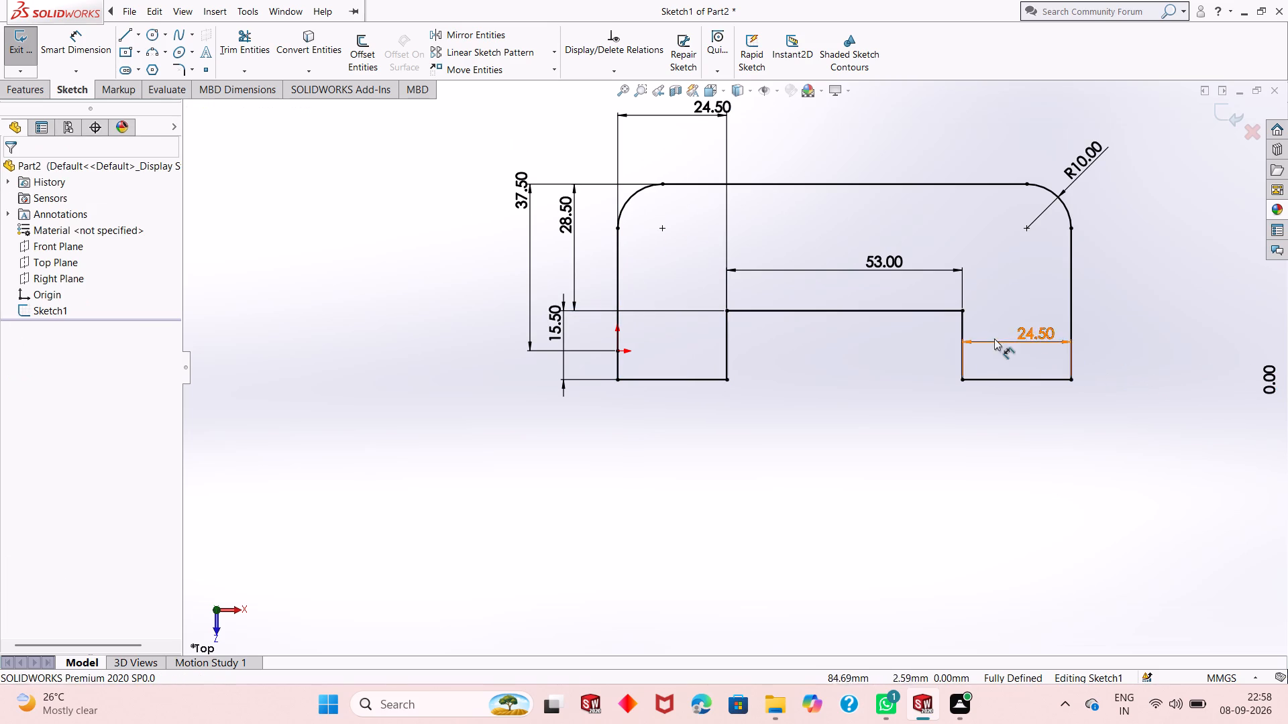
left_click_drag(1020, 336, 1031, 128)
key("Escape")
key("Escape")
key("Escape")
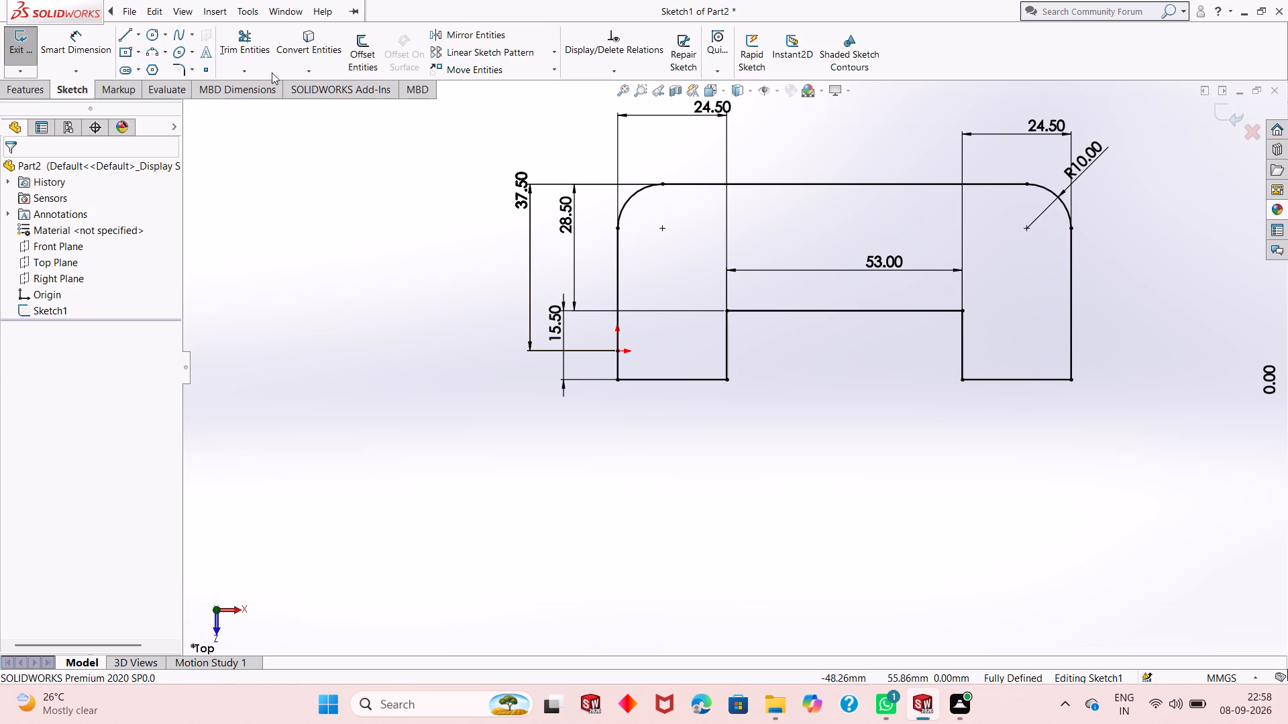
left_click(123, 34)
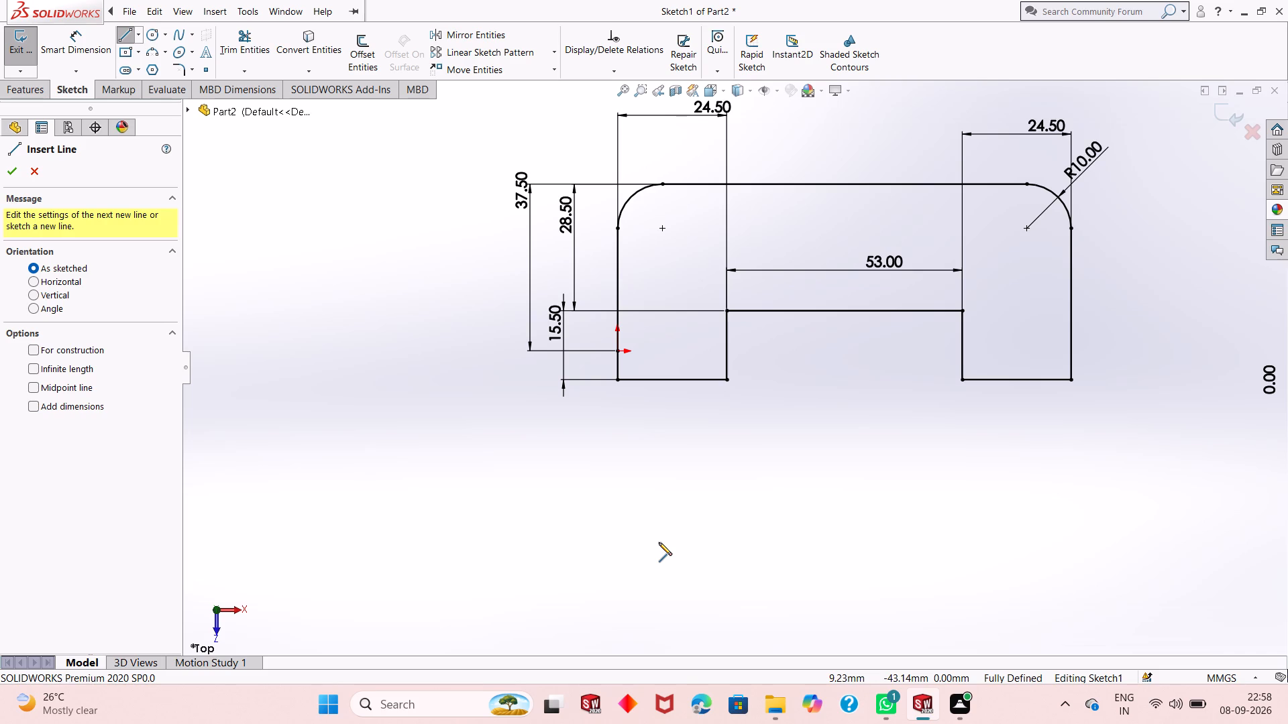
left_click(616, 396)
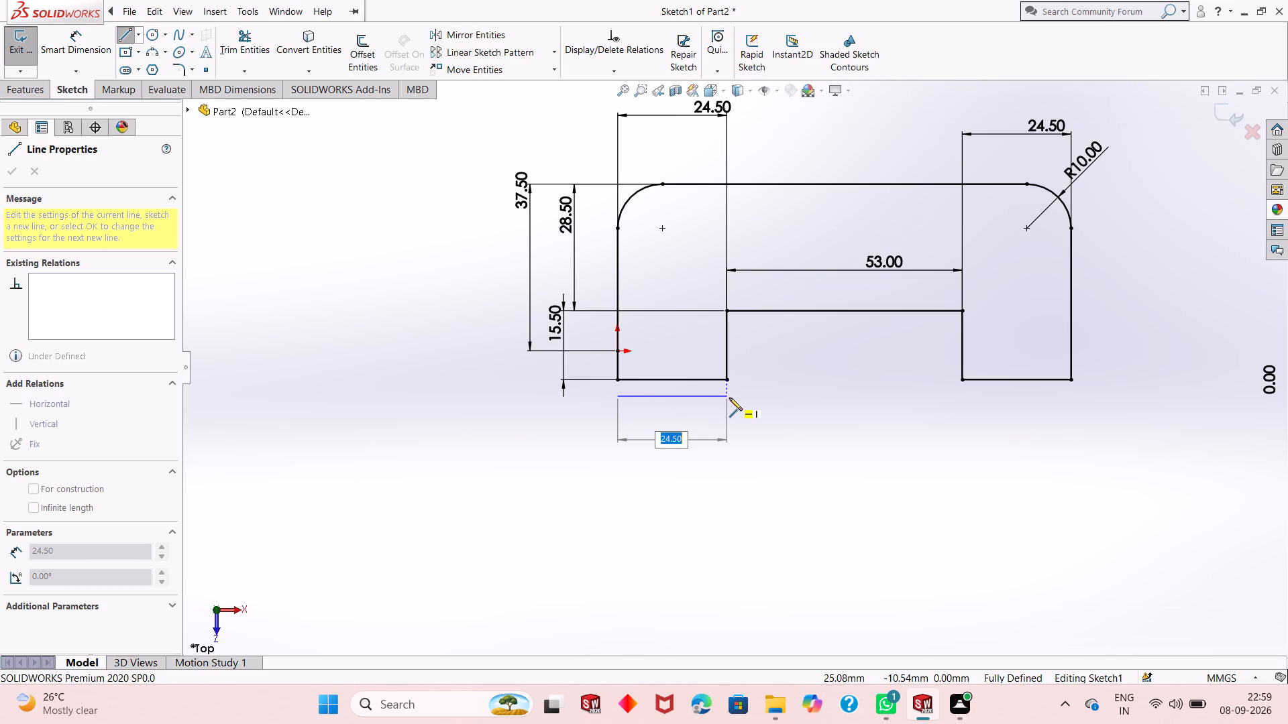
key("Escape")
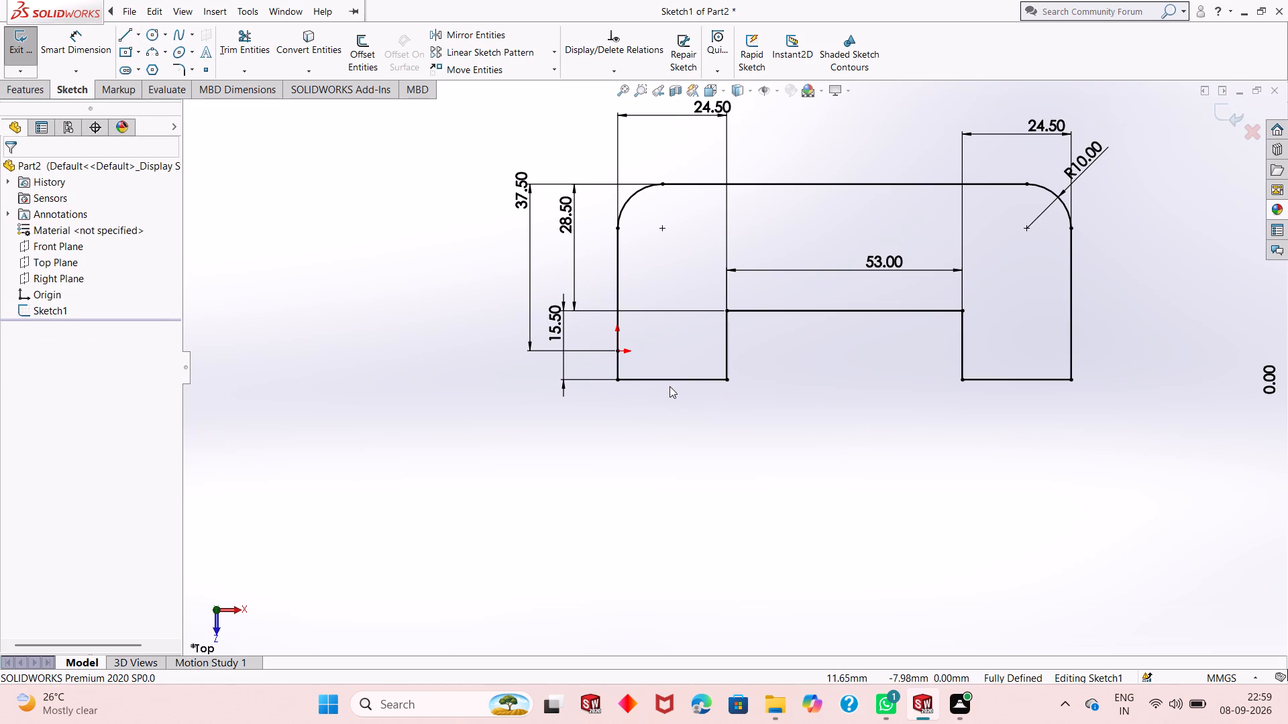
Fillet both upper inside corners of the notch with a 5 mm sketch fillet.
left_click(186, 69)
key("5")
key("Return")
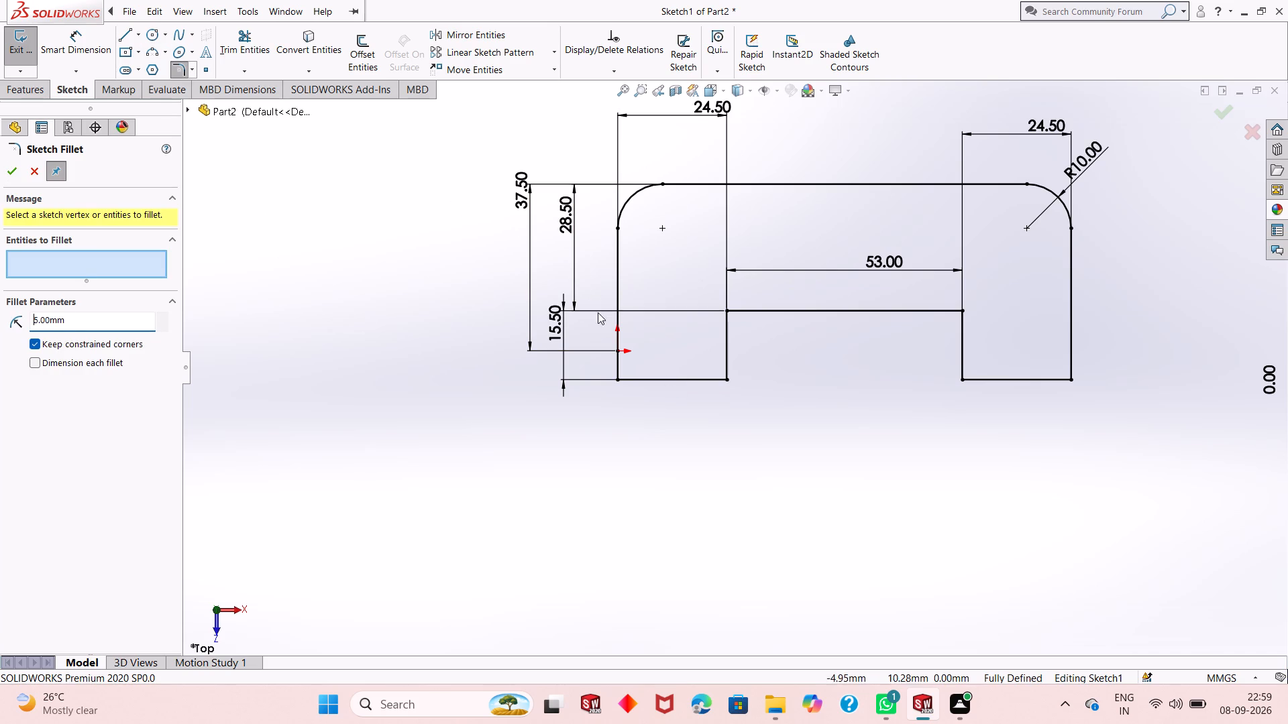
left_click(729, 334)
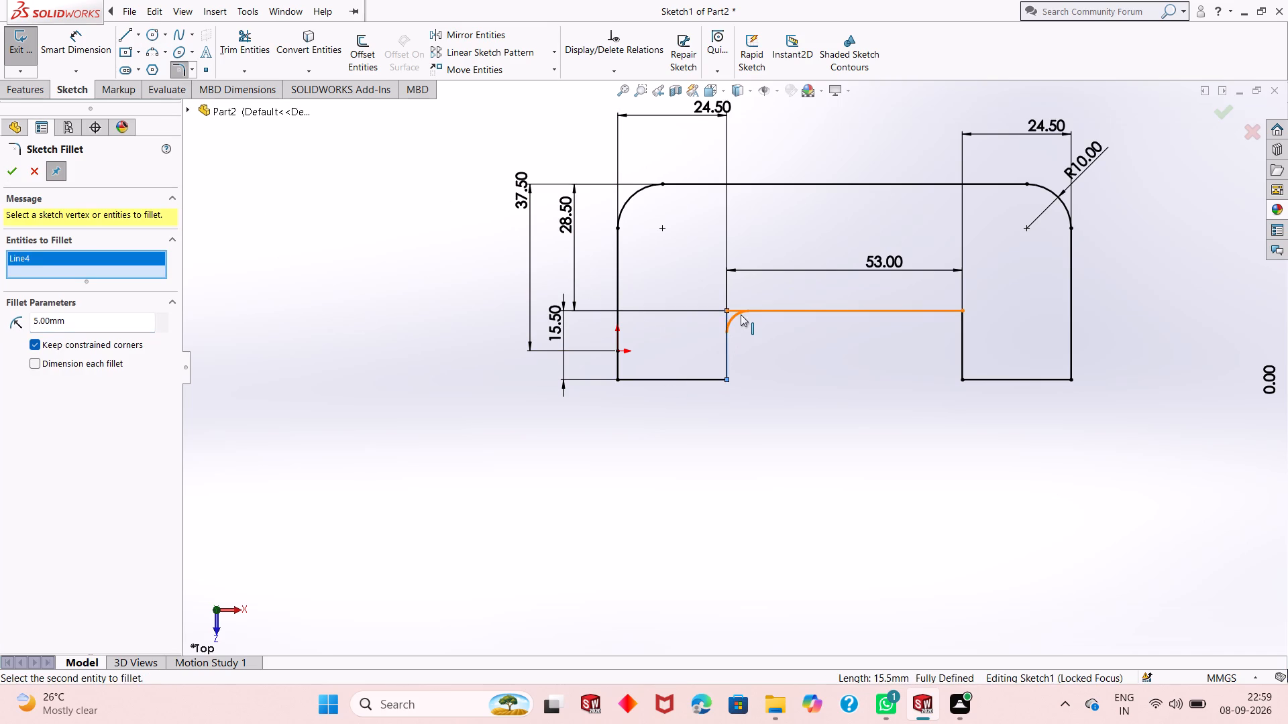
left_click(741, 314)
left_click(930, 313)
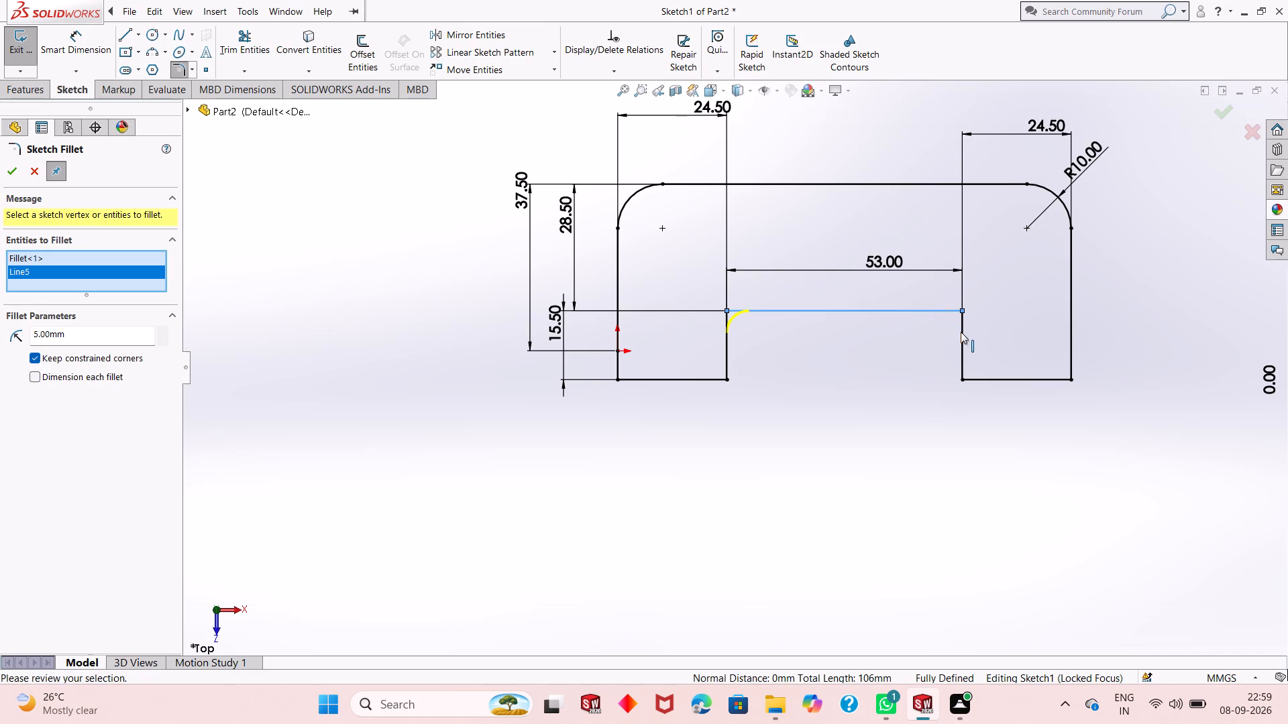
left_click(963, 334)
left_click(6, 175)
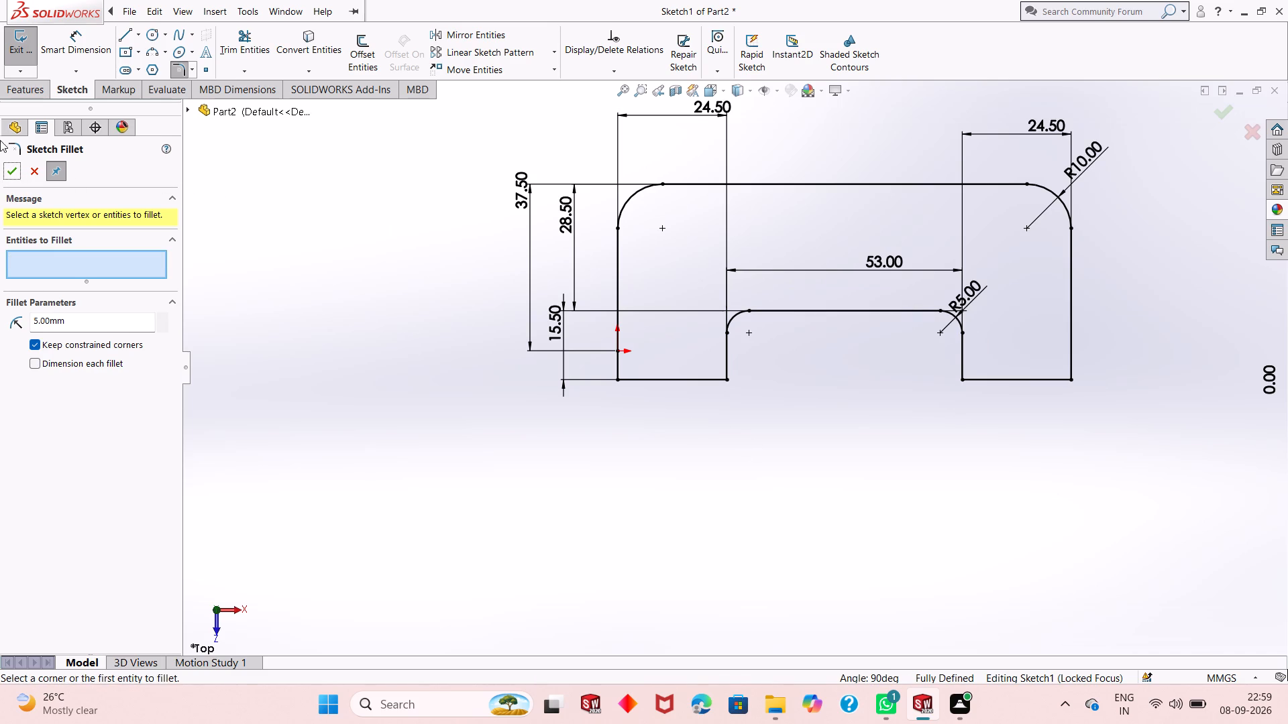
left_click(5, 168)
Draw a 25 mm horizontal line below the left foot, starting in line with the foot's left edge.
left_click(121, 30)
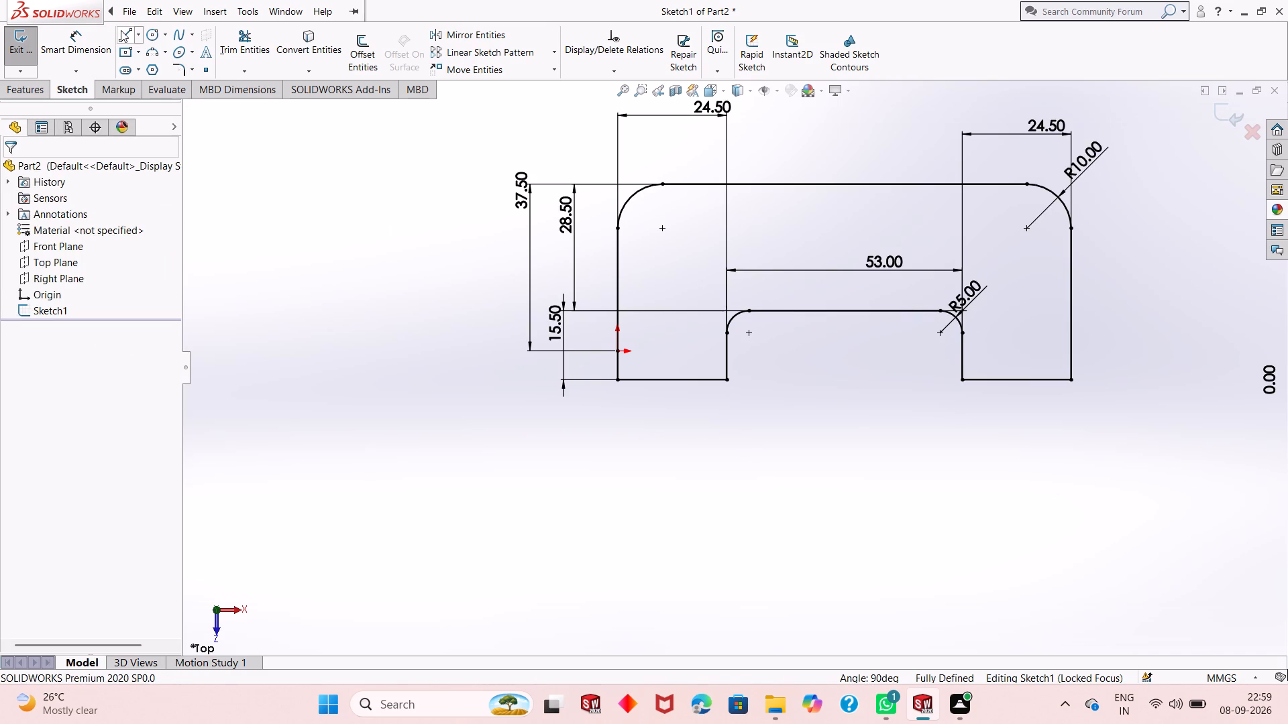
left_click(618, 406)
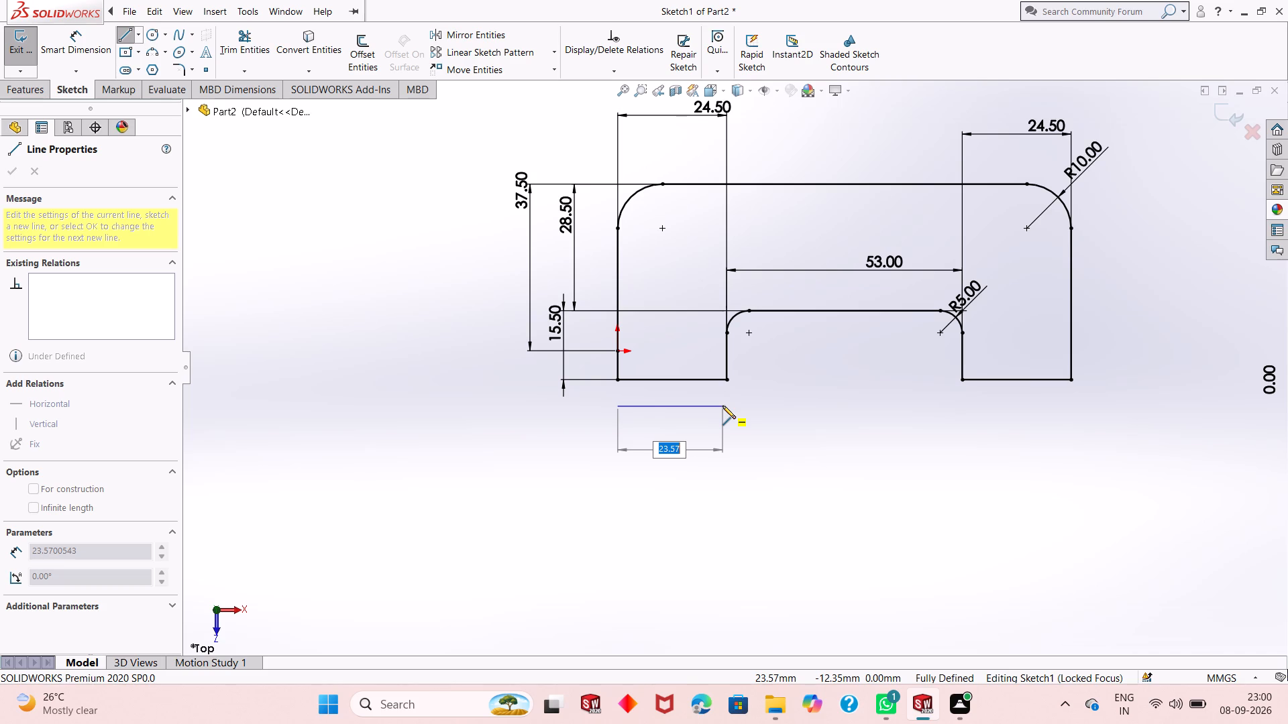
type("25")
key("Return")
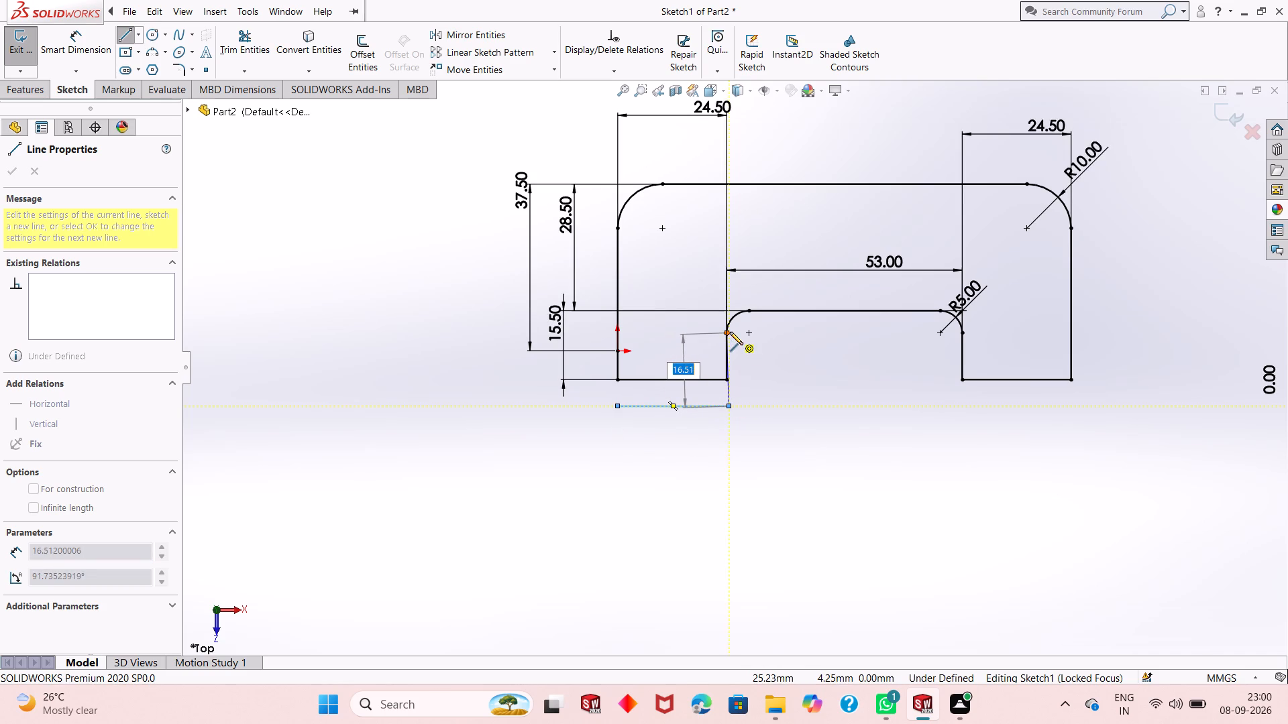
scroll(726, 395, "down", 6)
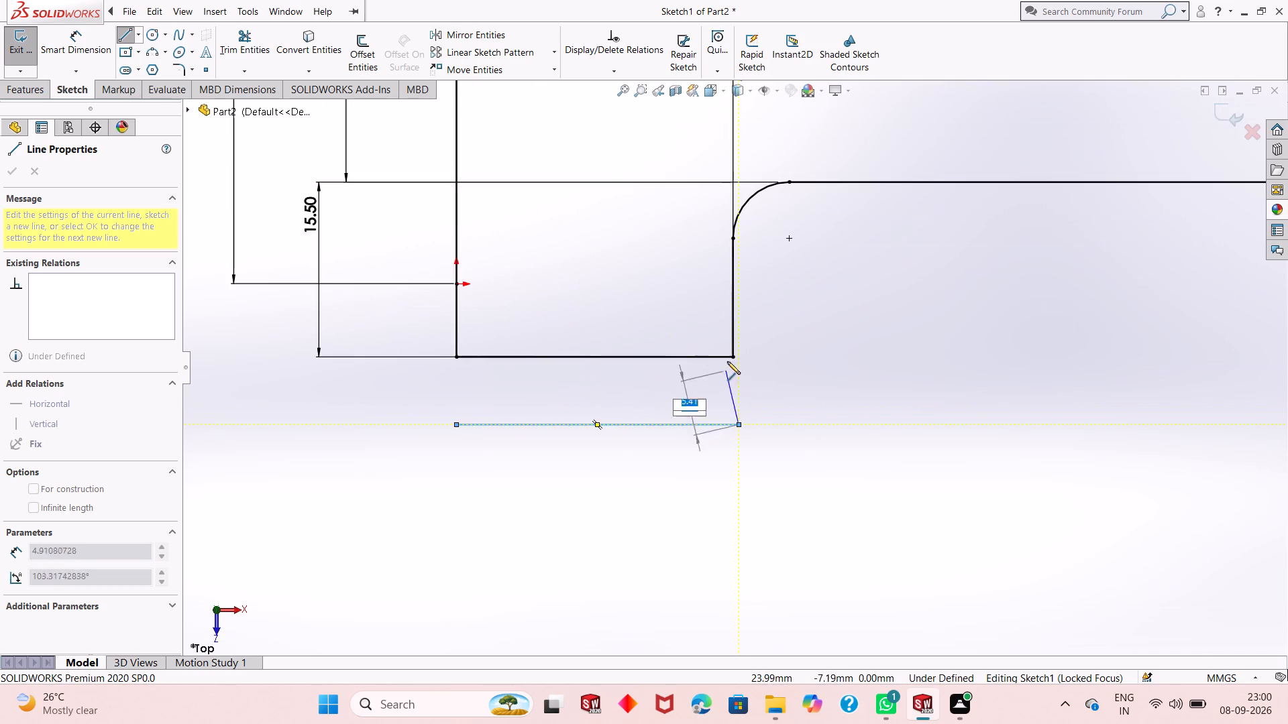
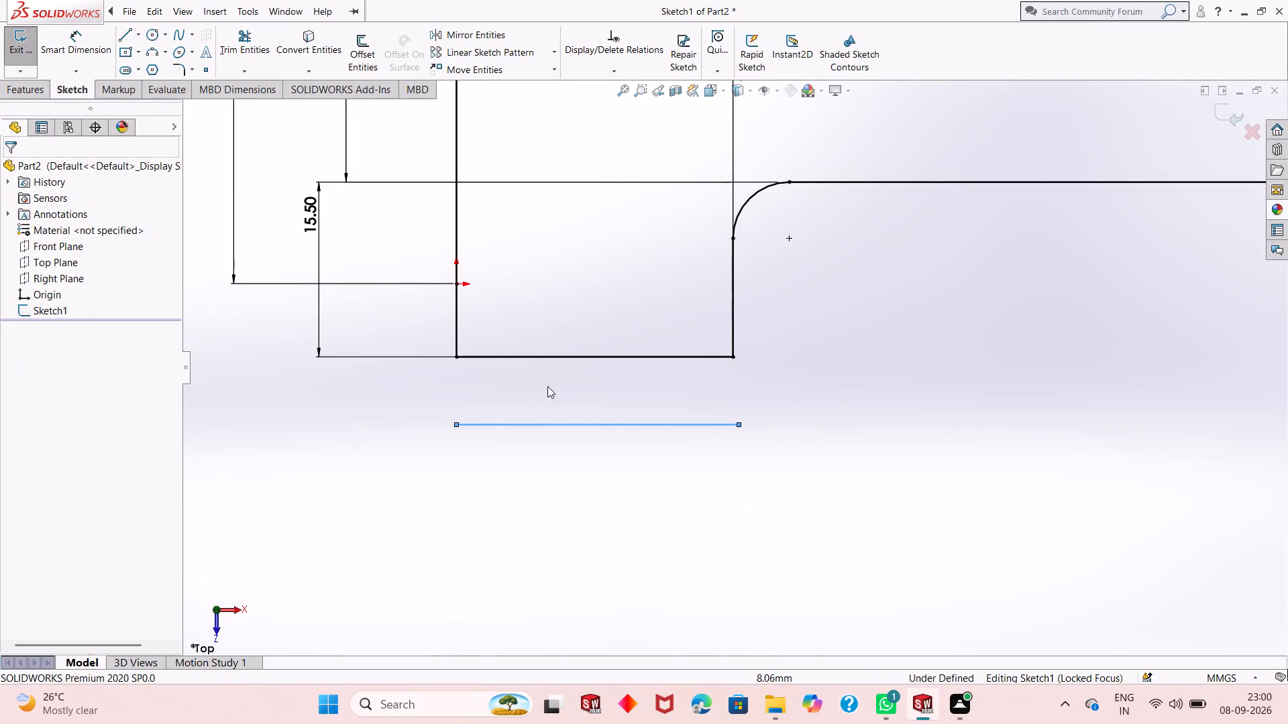
From the lower 25 mm line's left end, draw connected lines 28.5 mm down, 102 mm across and 28.5 mm back up.
scroll(549, 389, "up", 3)
scroll(629, 414, "up", 1)
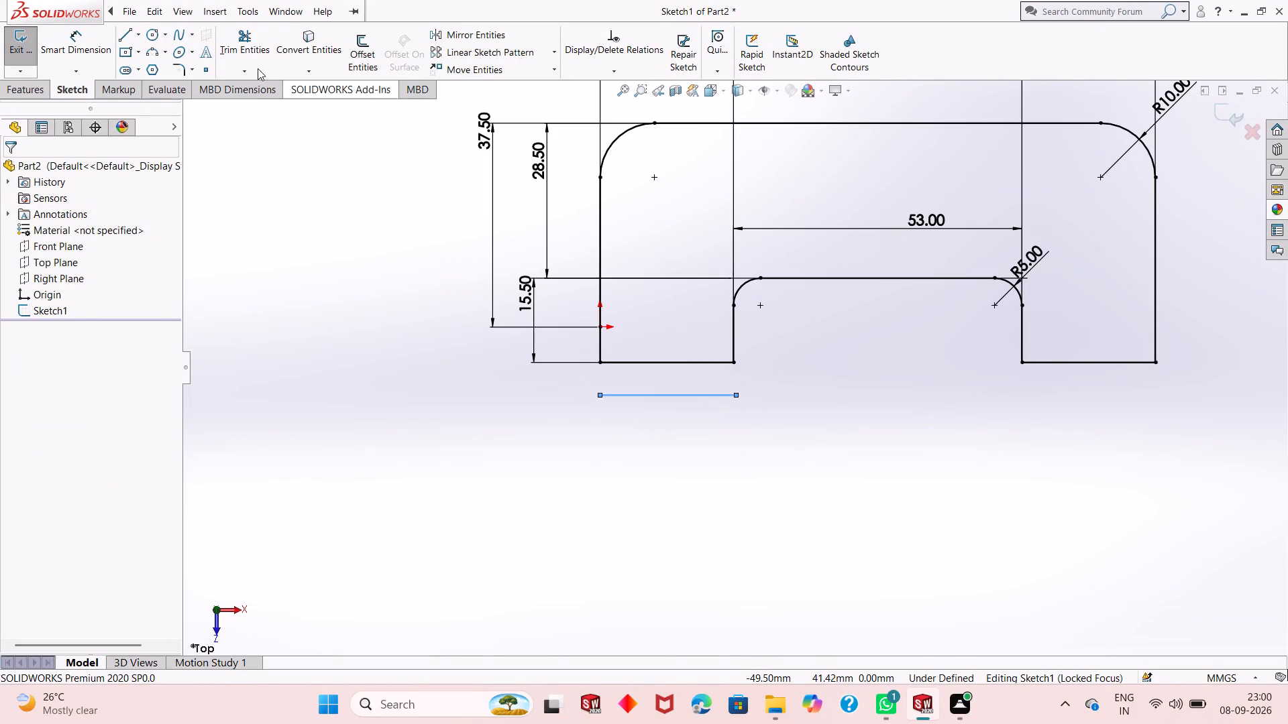
left_click(127, 40)
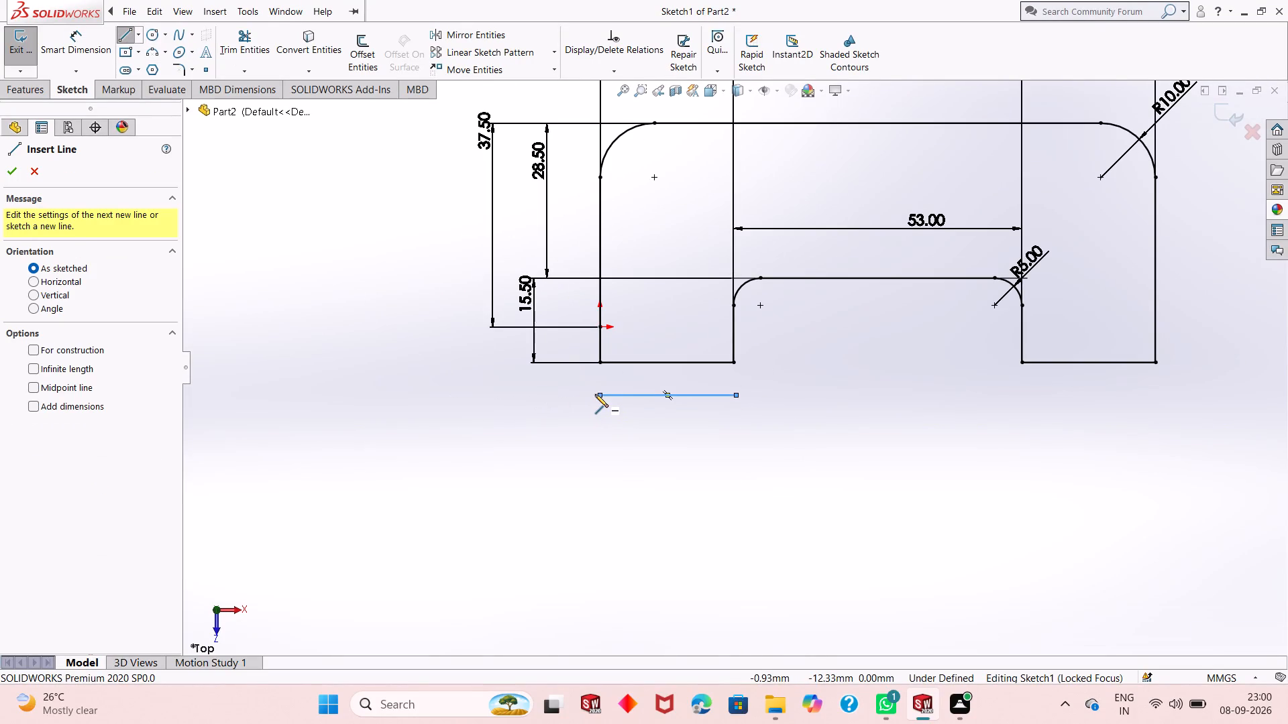
left_click(602, 395)
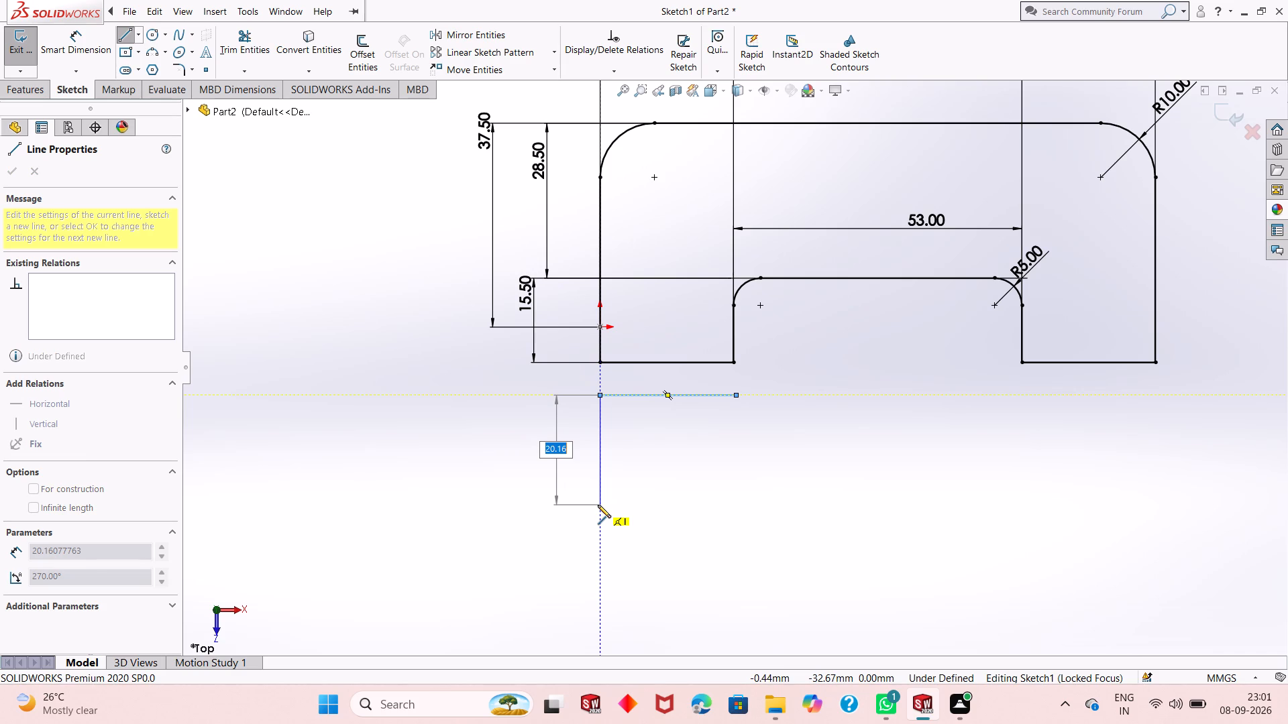
type("28.5")
key("Return")
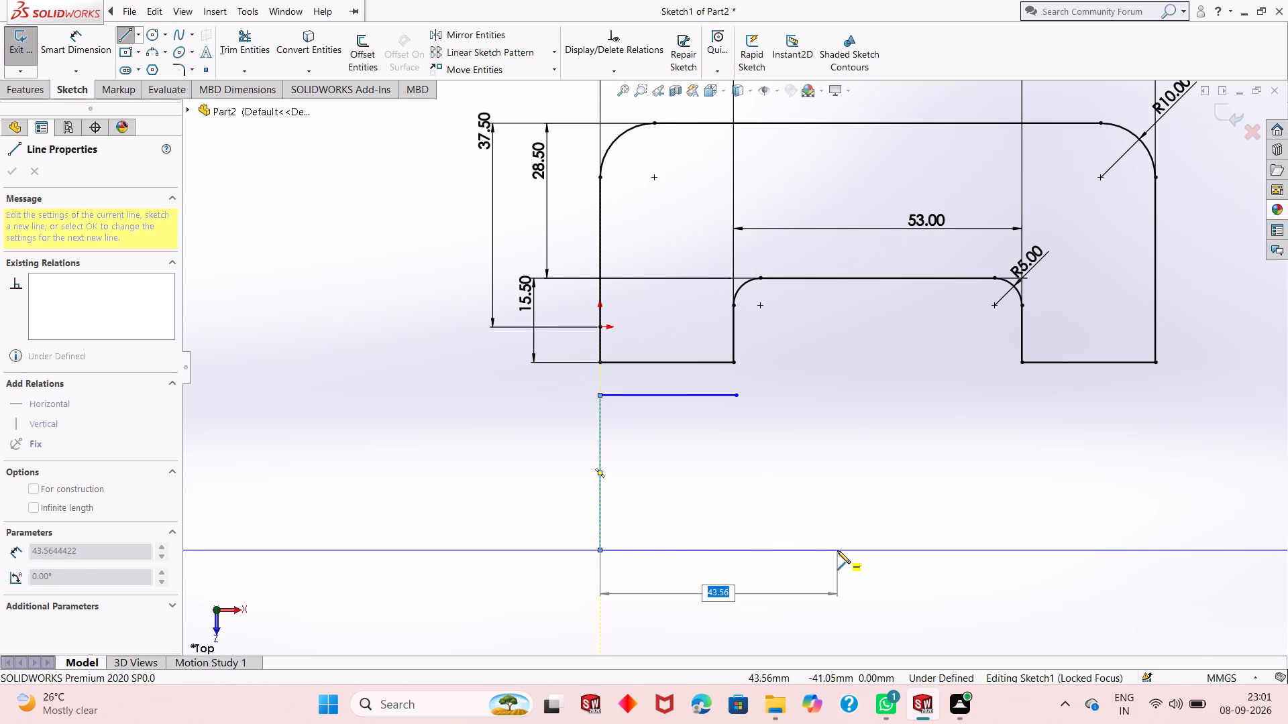
type("102")
key("Return")
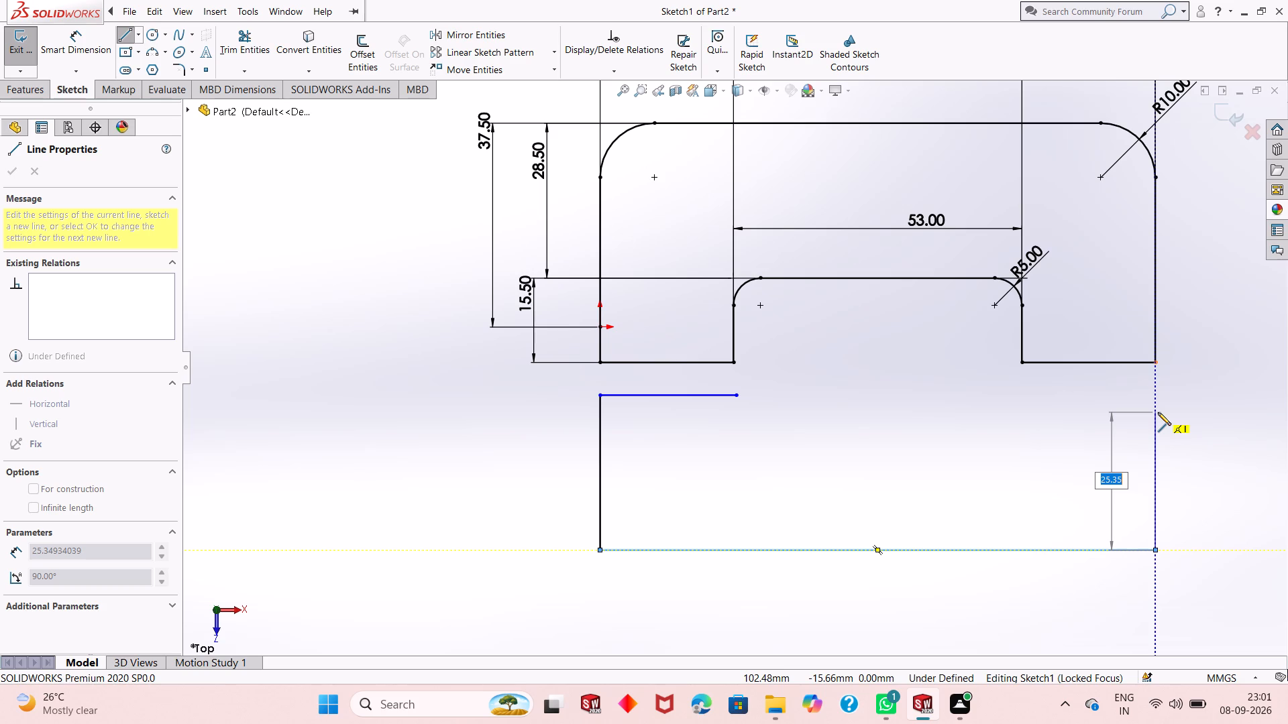
type("28.5")
key("Return")
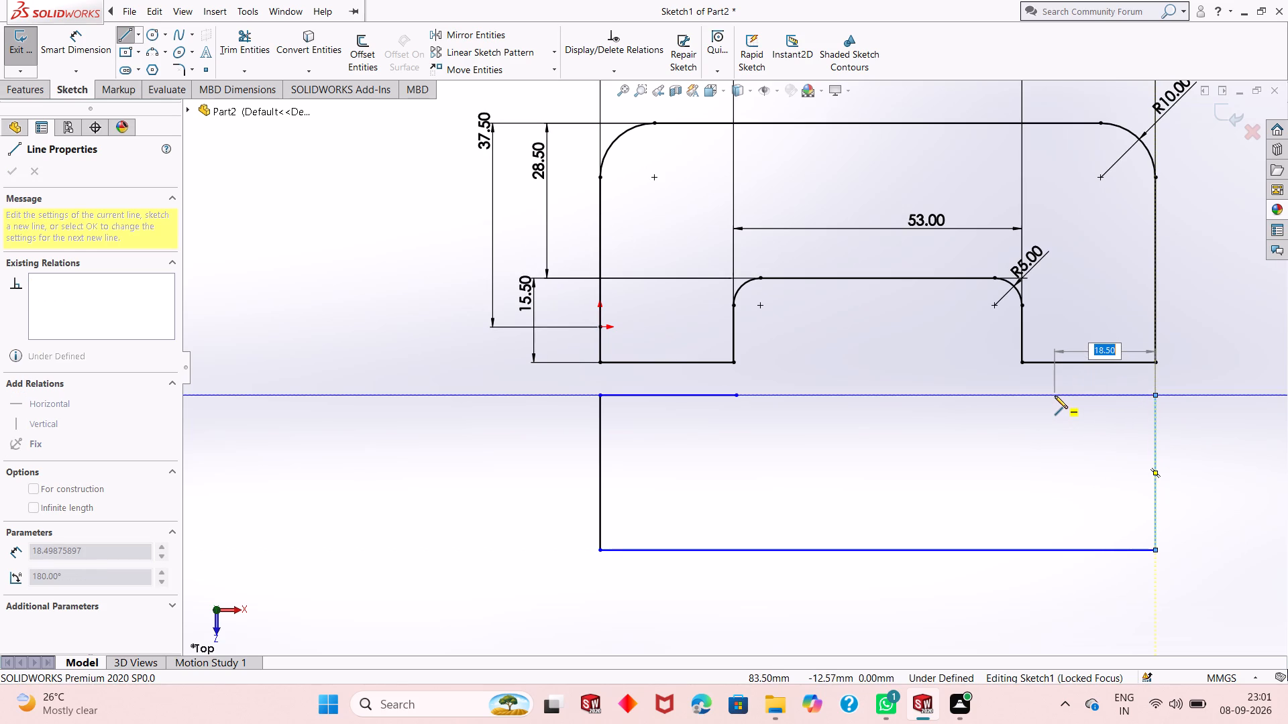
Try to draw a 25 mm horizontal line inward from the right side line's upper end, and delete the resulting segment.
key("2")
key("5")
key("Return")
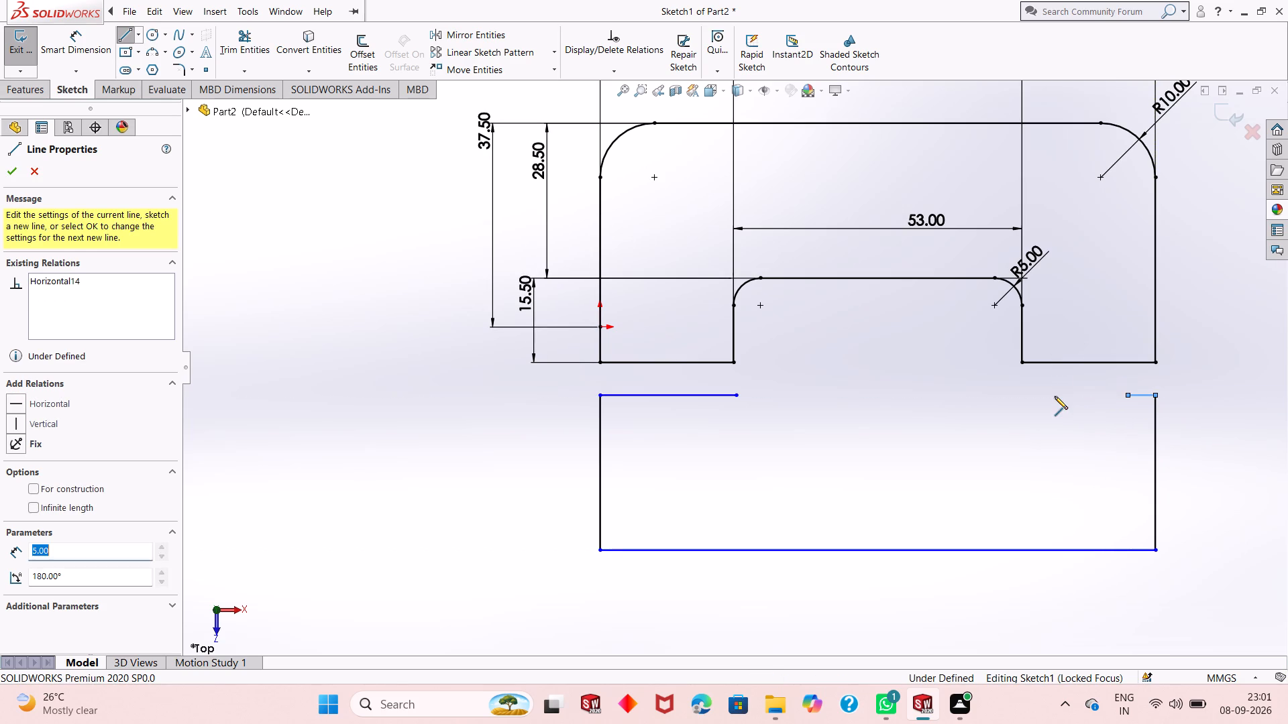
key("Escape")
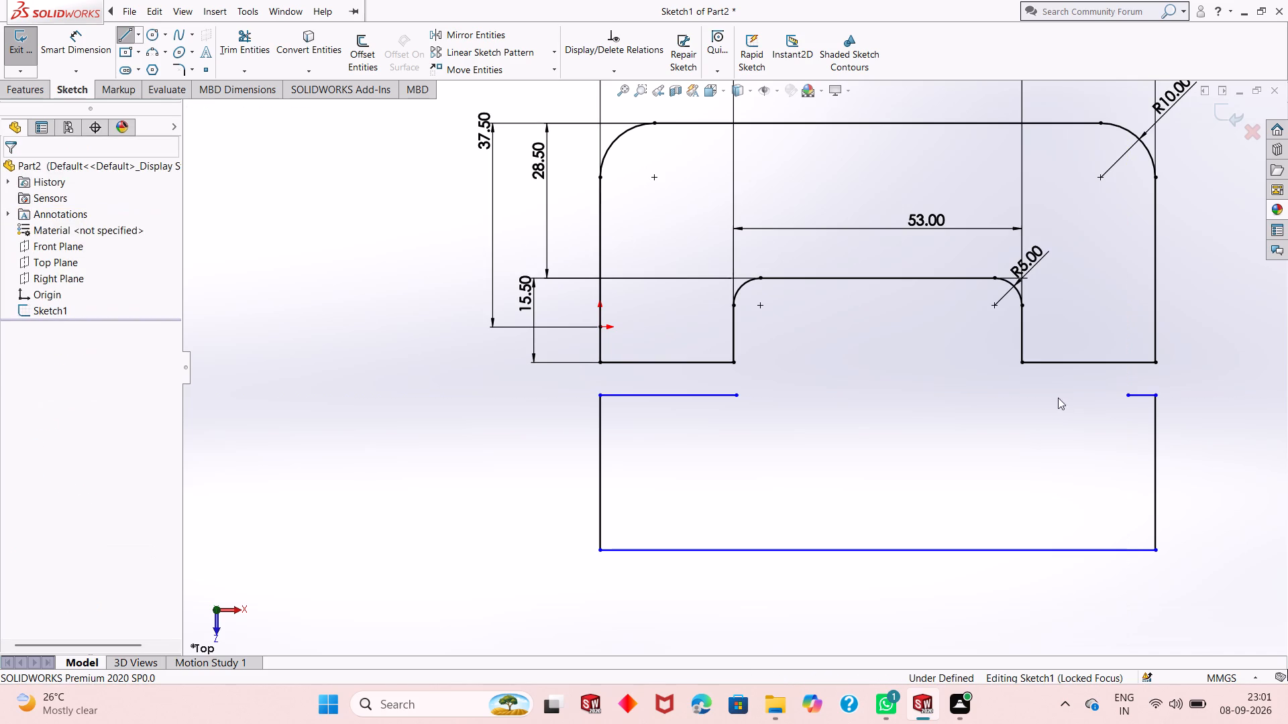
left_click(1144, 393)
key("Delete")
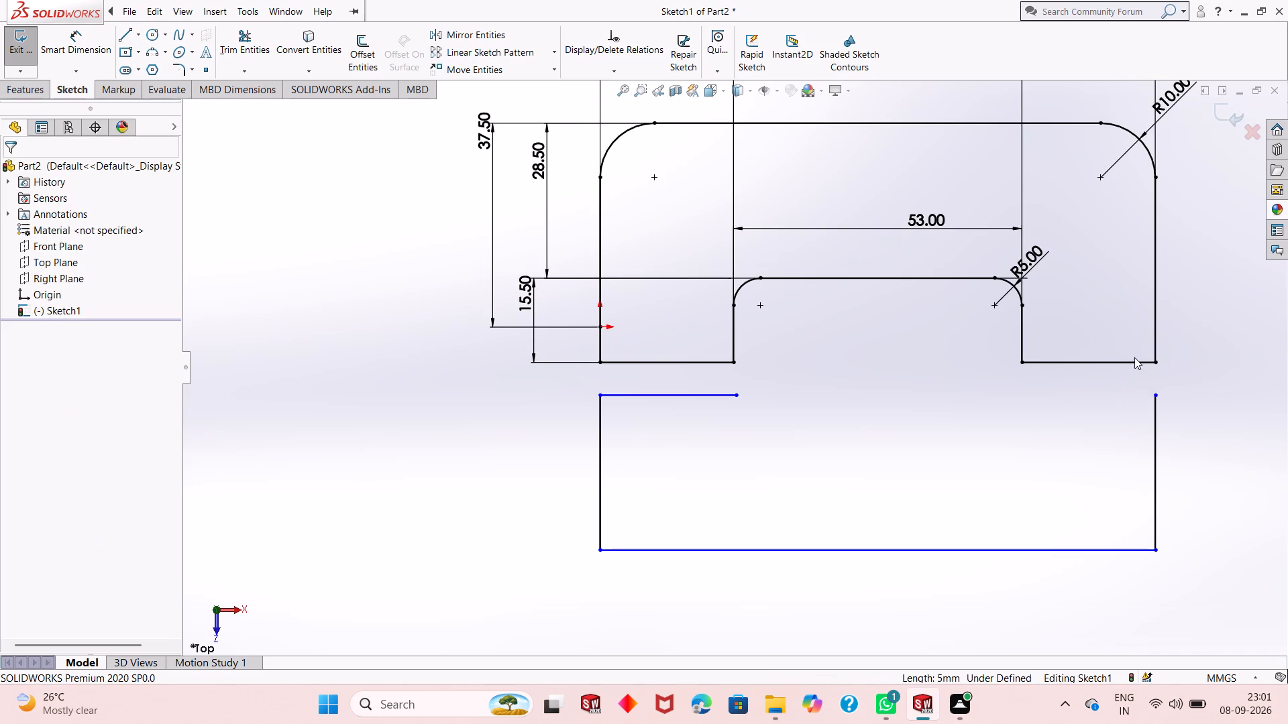
Draw a 25 mm horizontal line inward from the upper end of the lower outline's right side line.
key("l")
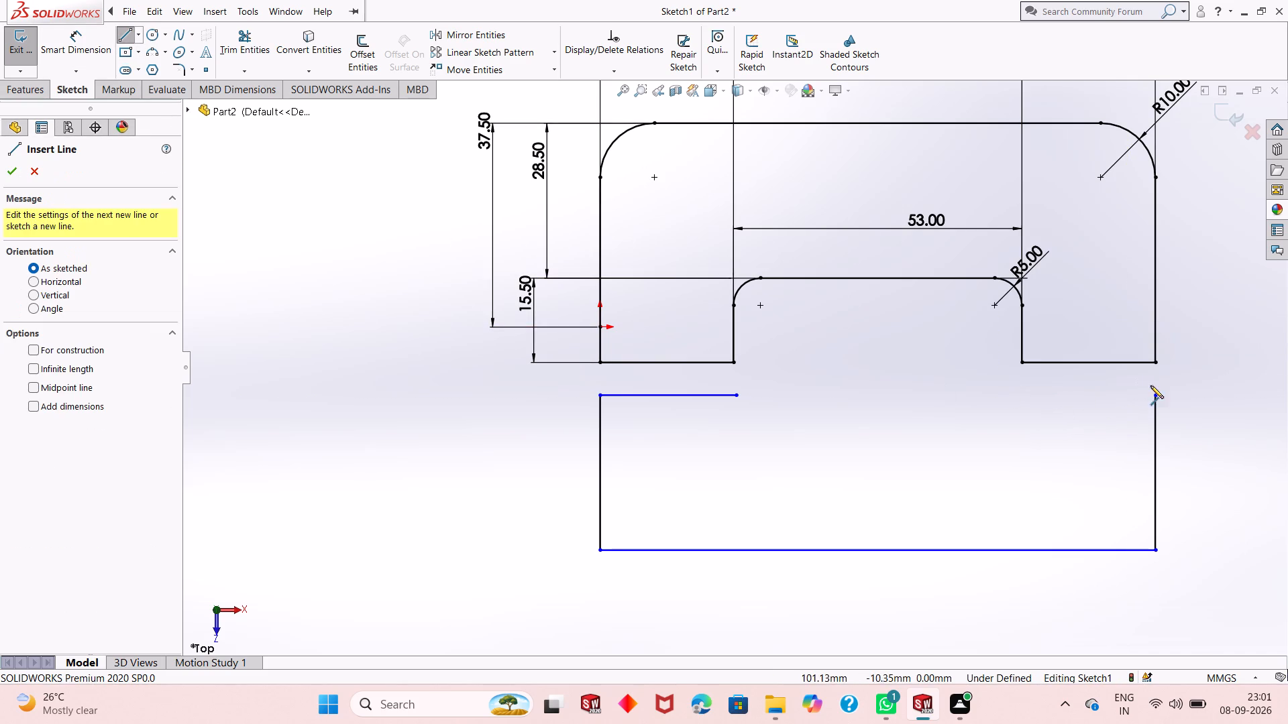
left_click(1155, 396)
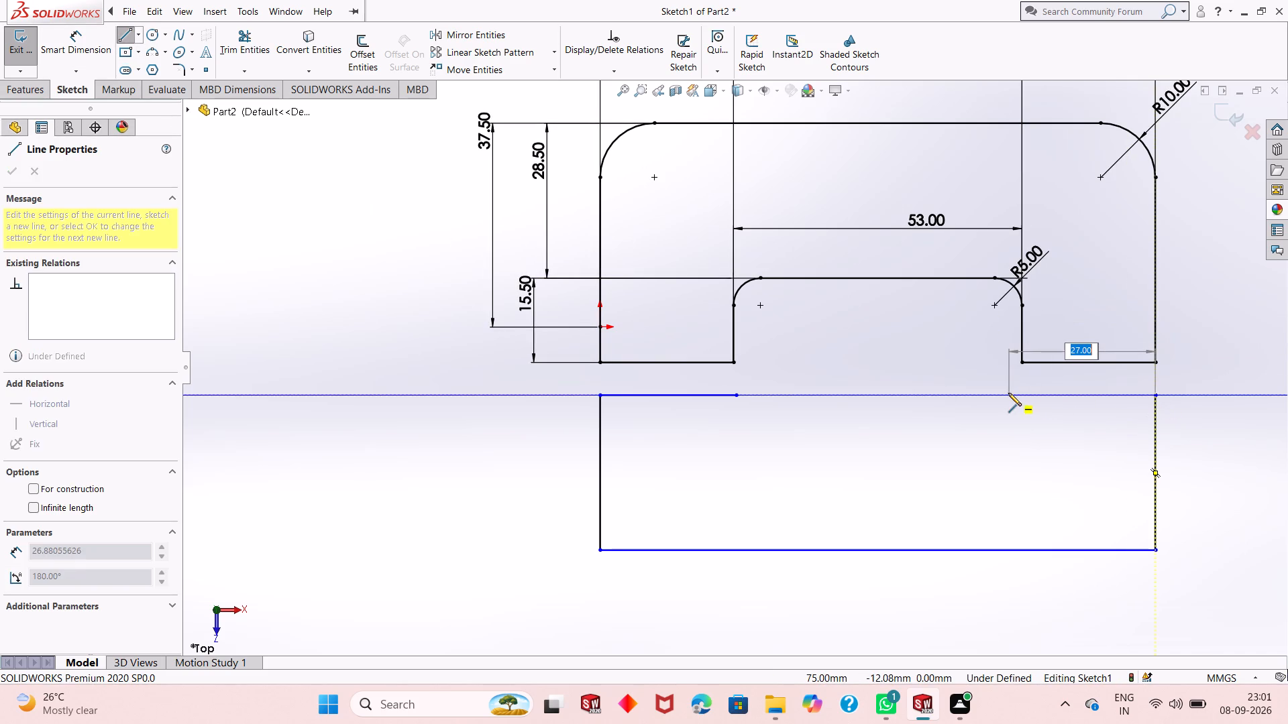
type("25")
key("Return")
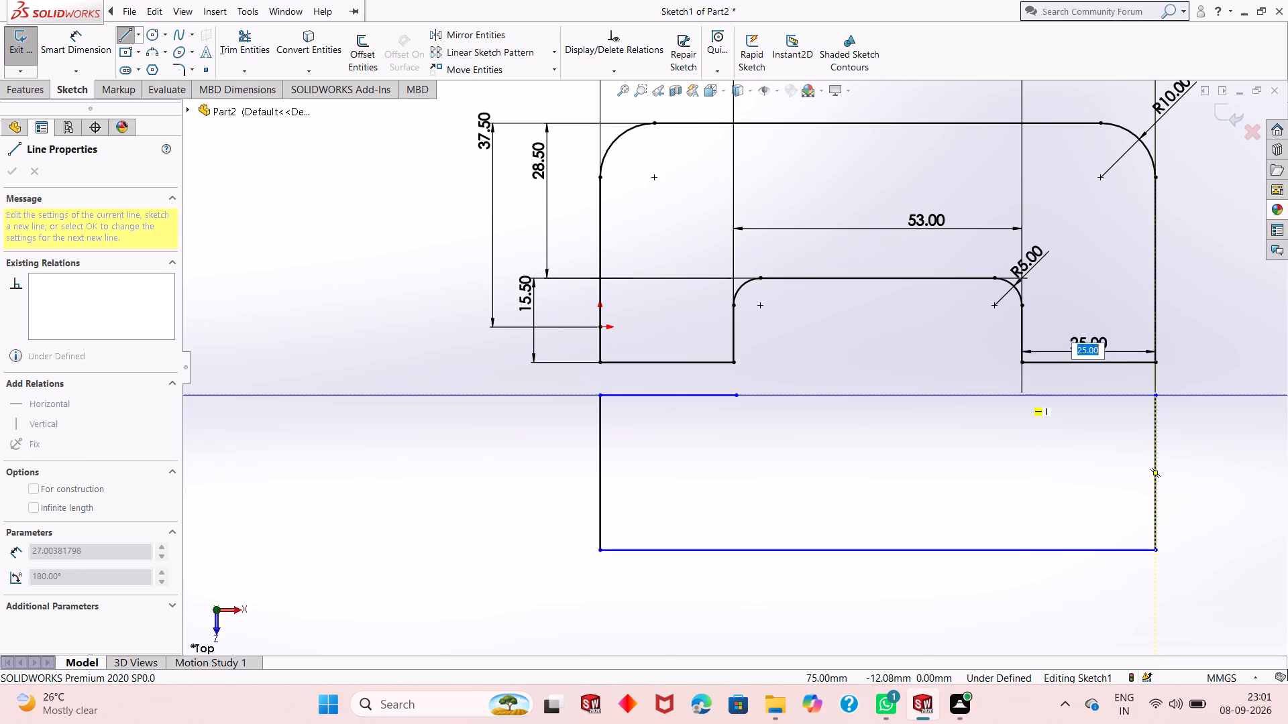
key("Escape")
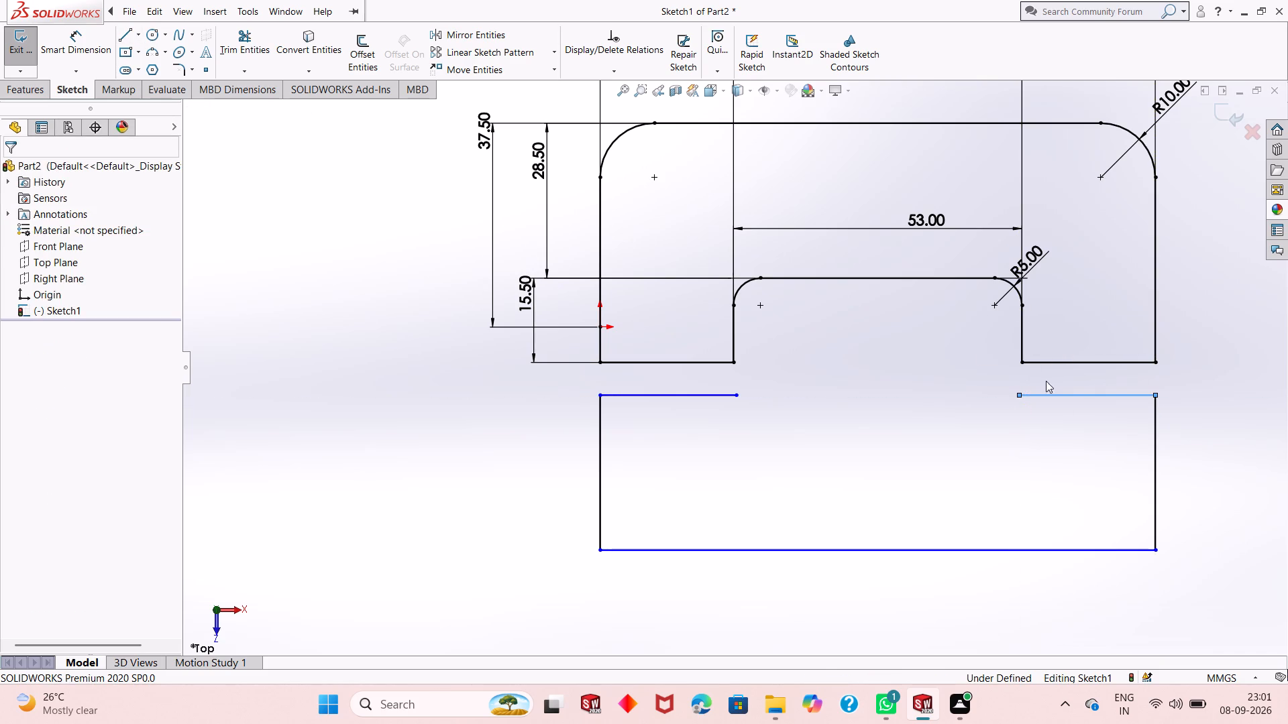
Dimension the distance between the lower outline's bottom line and the upper profile's top edge as 75 mm.
left_click(76, 47)
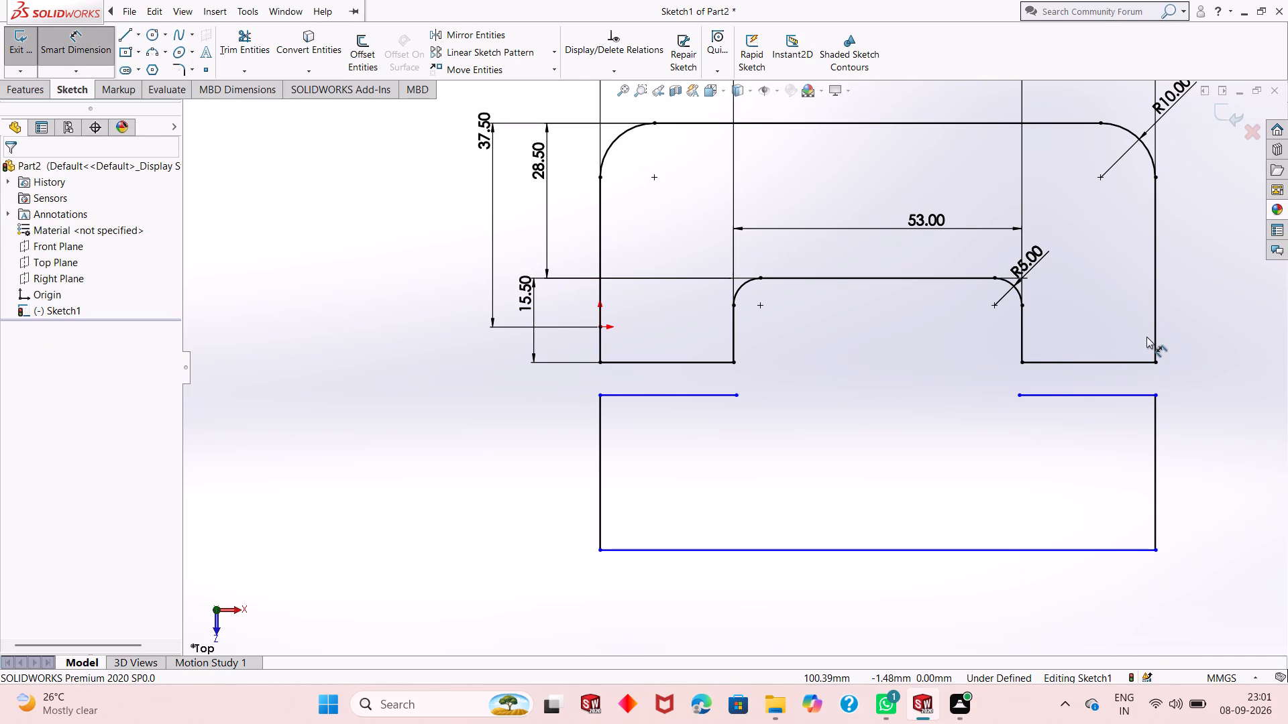
left_click(1006, 547)
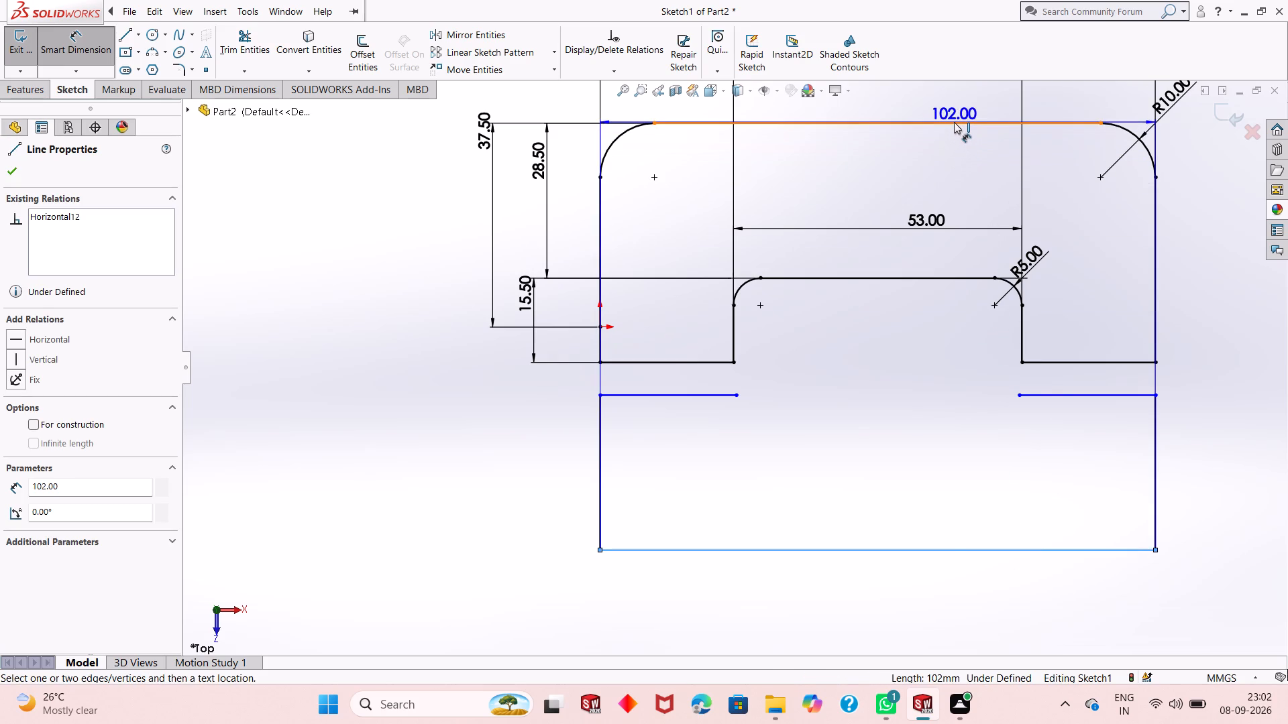
left_click(954, 122)
left_click(1211, 279)
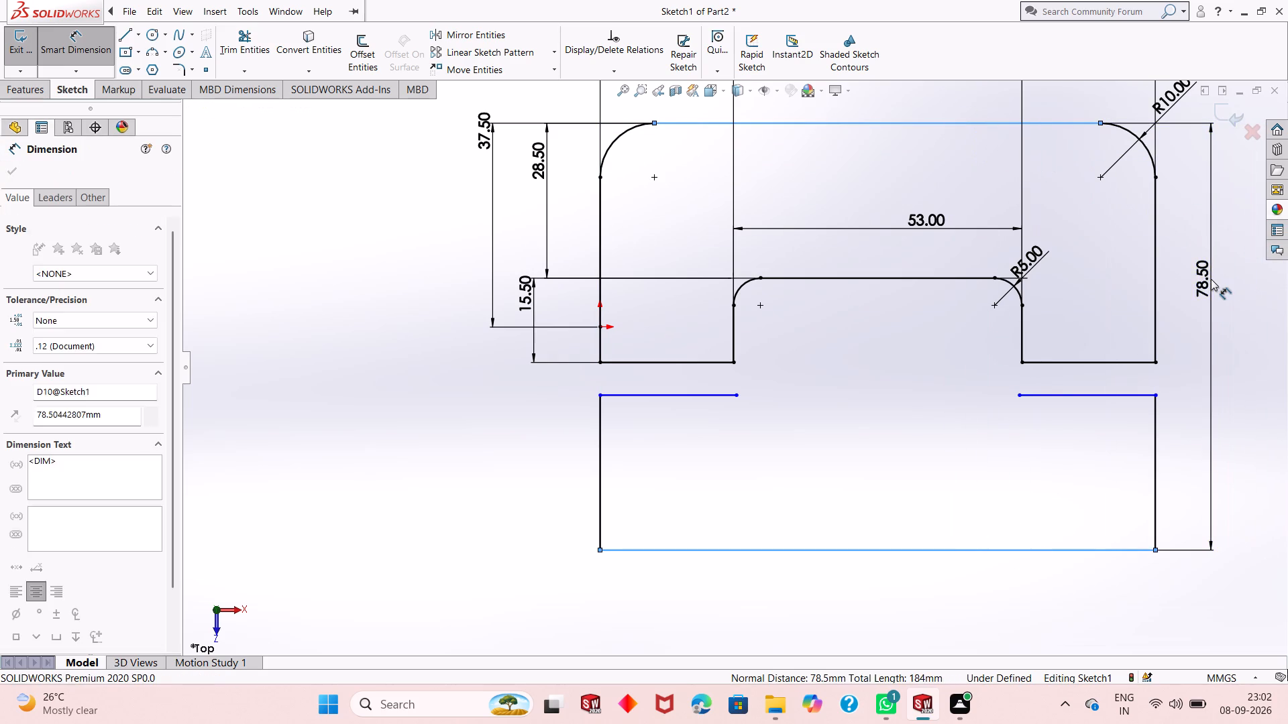
type("75")
key("Return")
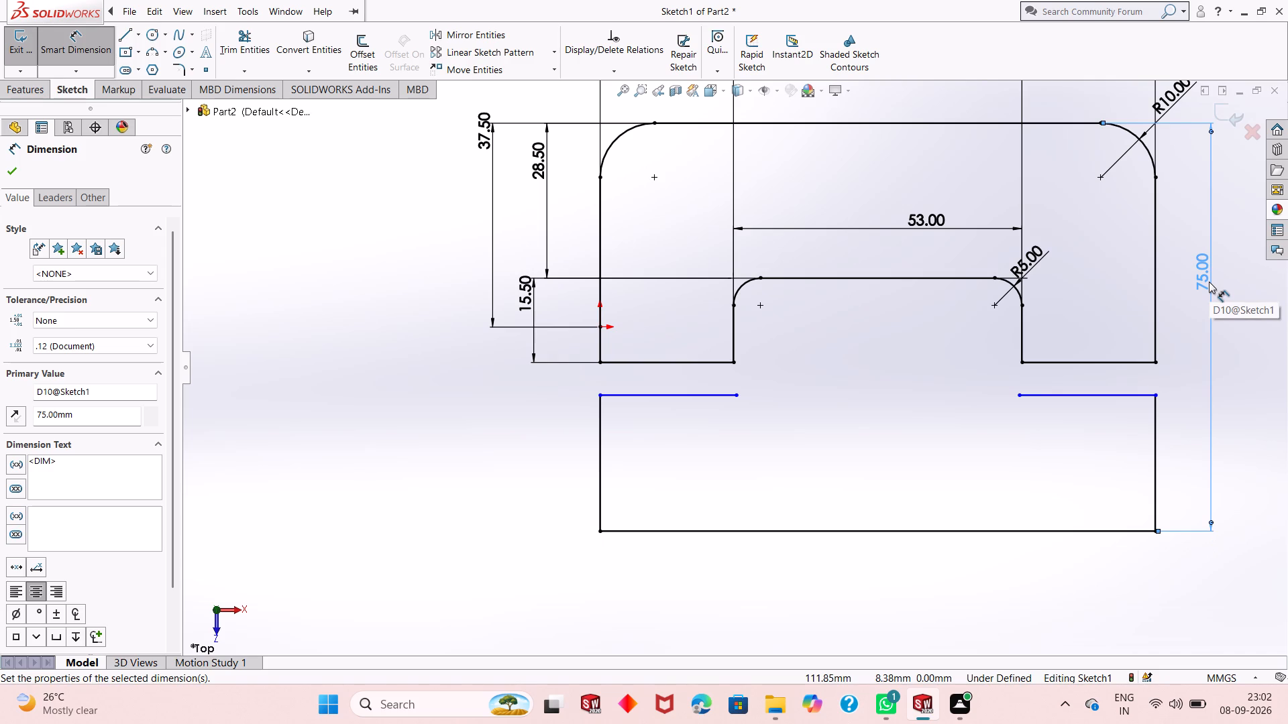
Dimension the lower outline's right and left vertical sides at 28.5 mm each.
left_click(1153, 473)
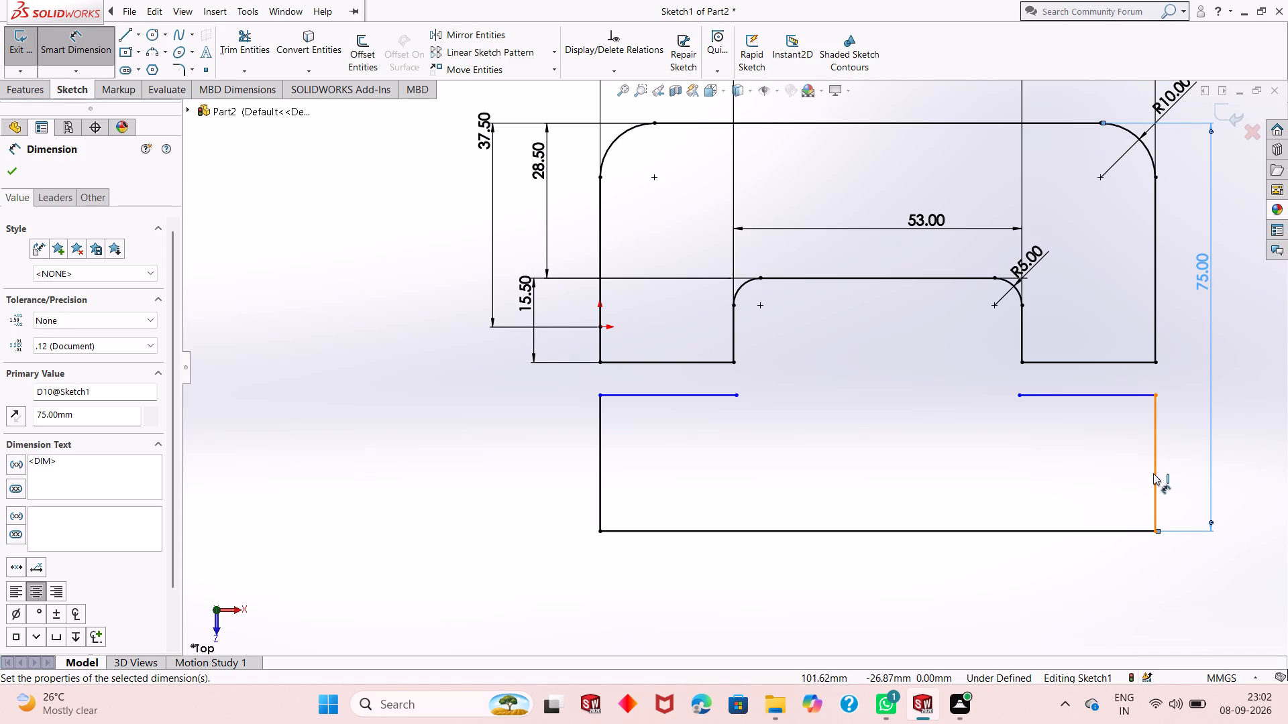
left_click(1230, 452)
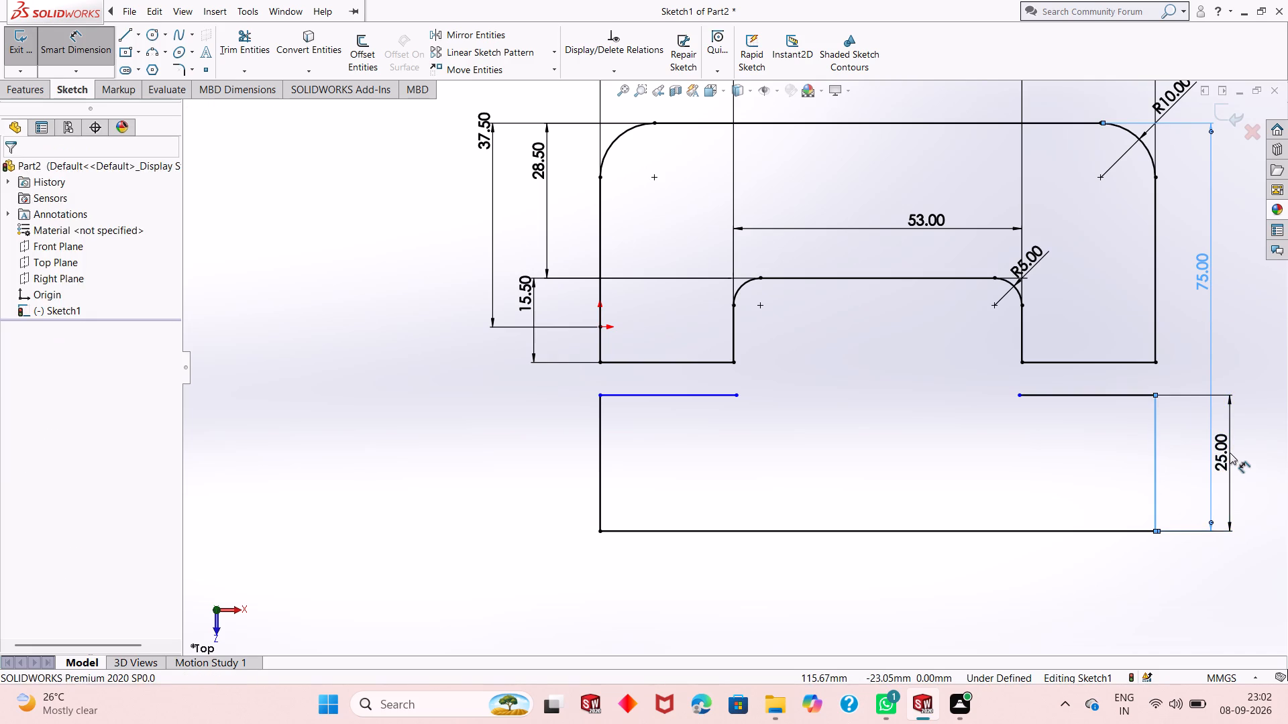
type("28.5")
key("Return")
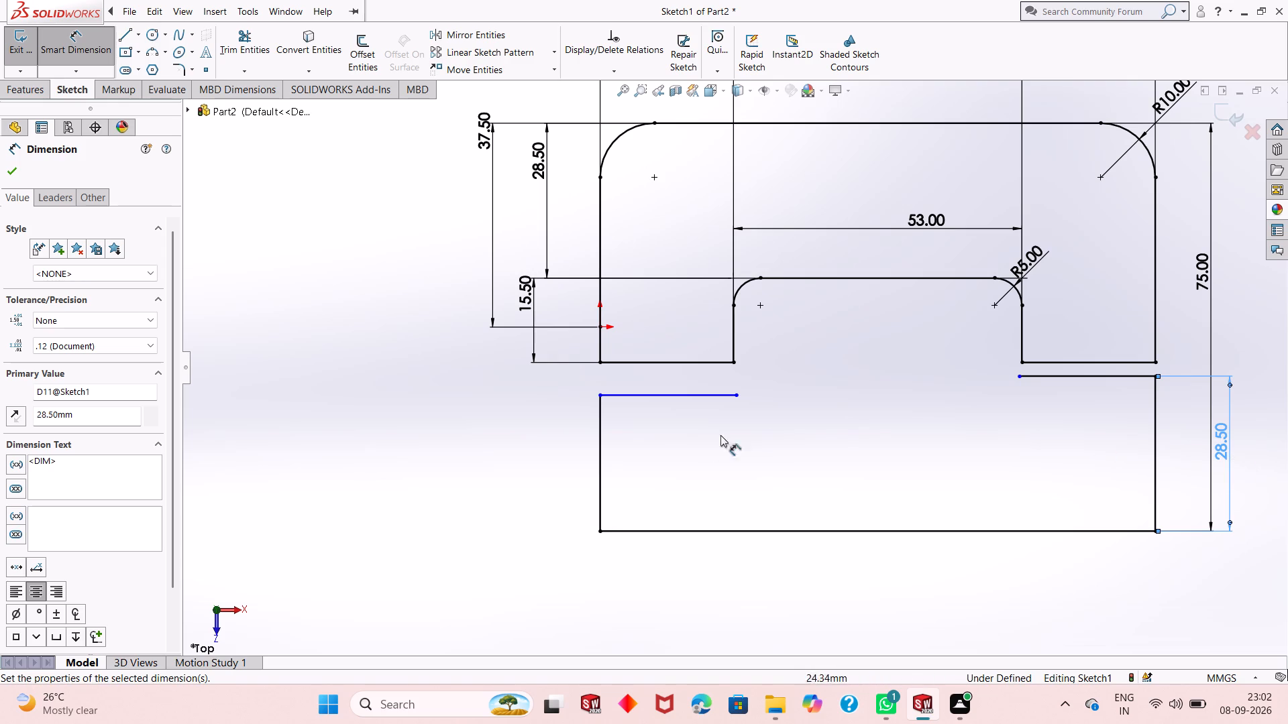
left_click(598, 450)
left_click(490, 450)
type("28.5")
key("Return")
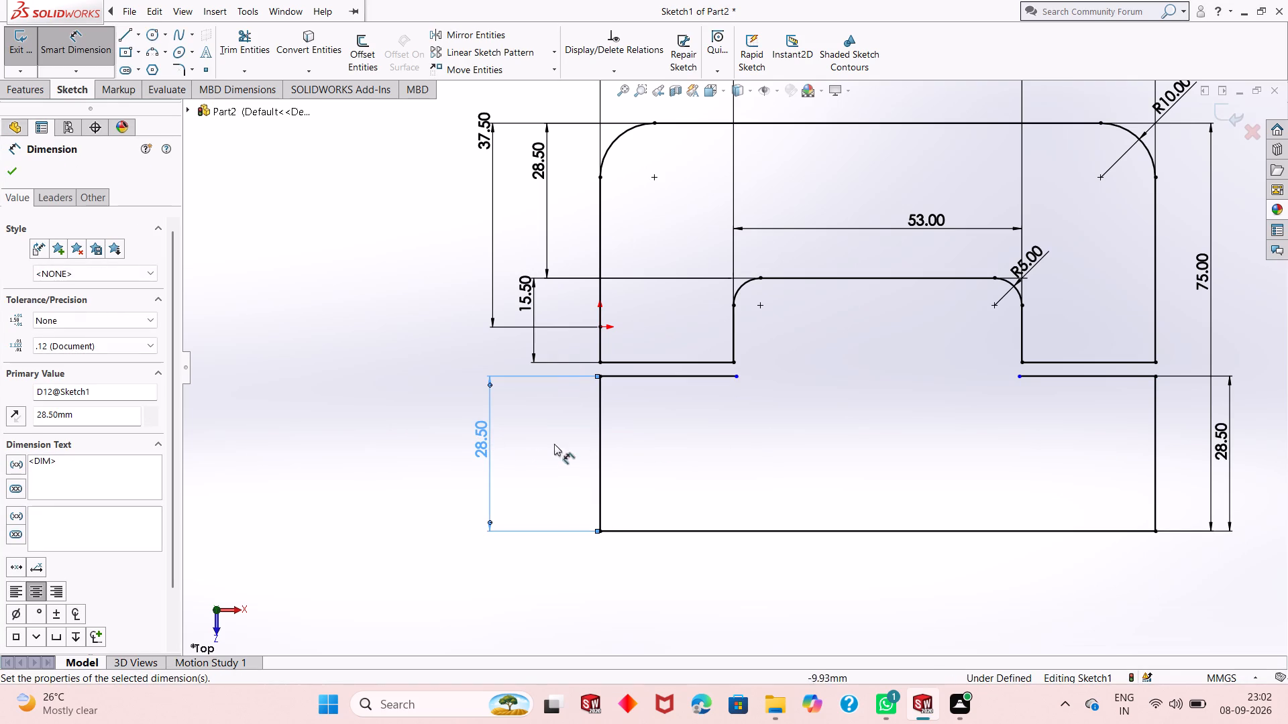
Dimension the lower outline's left and right upper horizontal lines at 25 mm each.
left_click(692, 377)
left_click(680, 416)
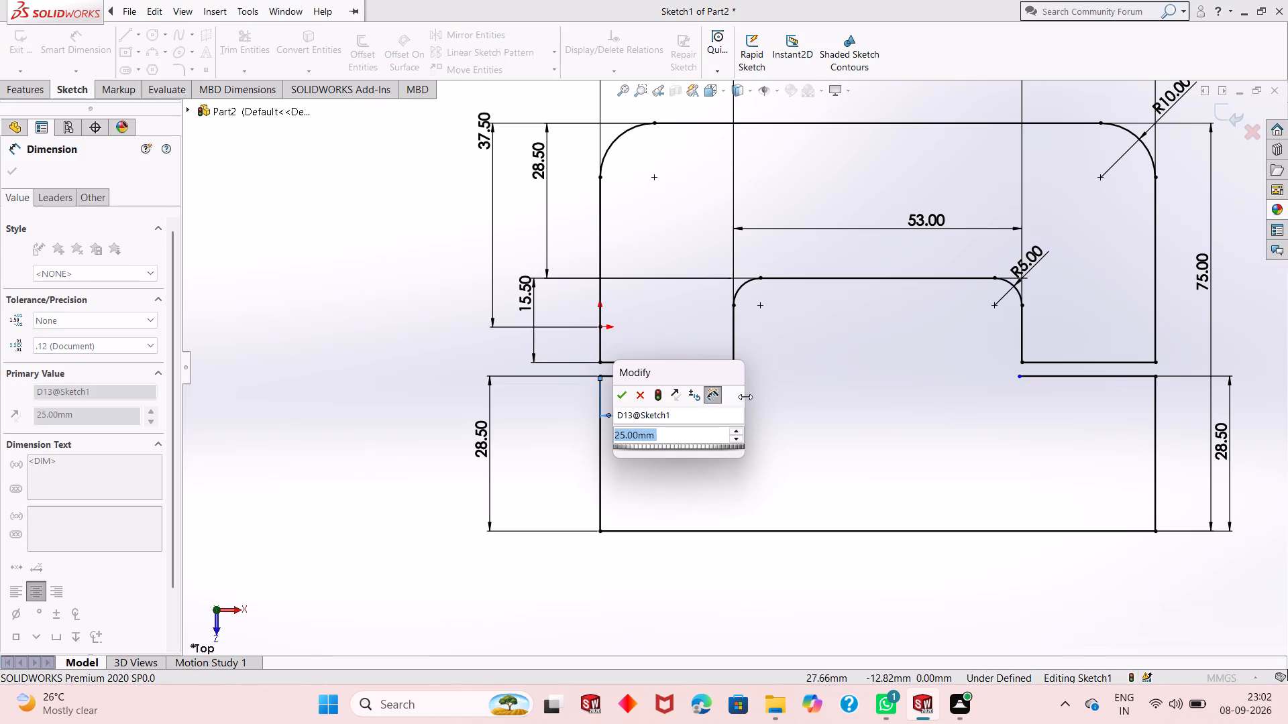
left_click(621, 396)
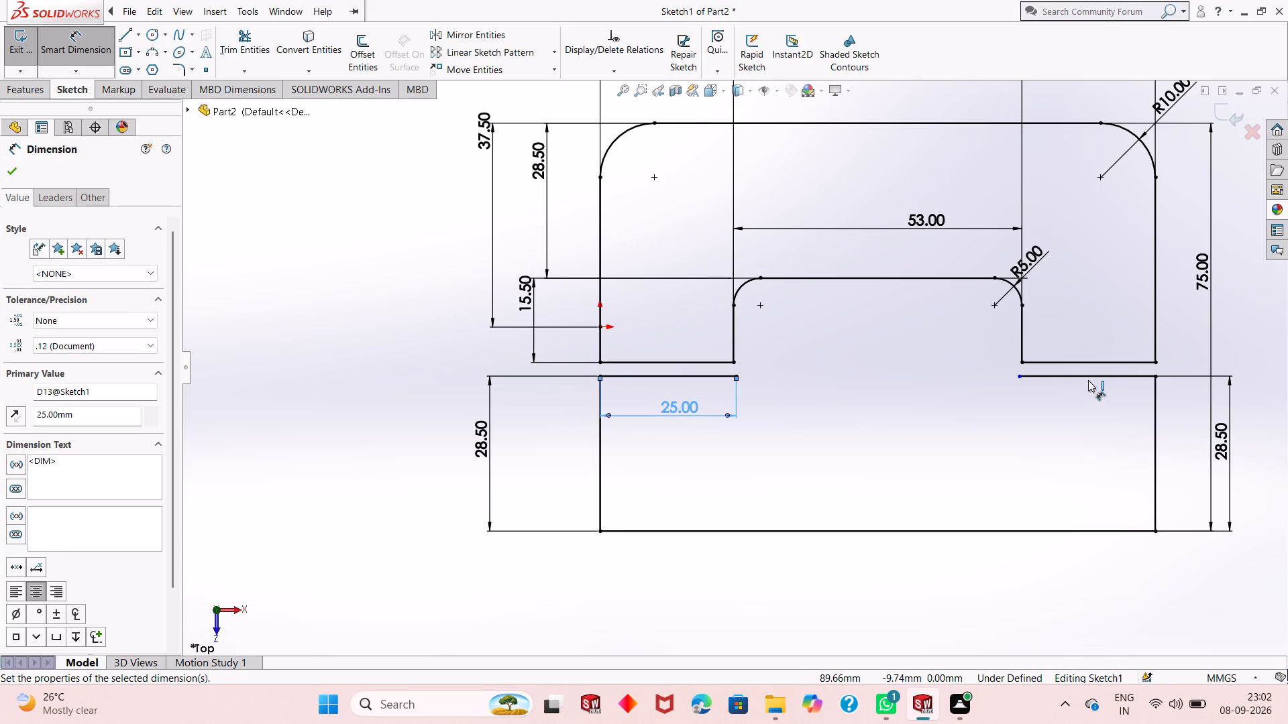
left_click(1088, 380)
left_click(1078, 416)
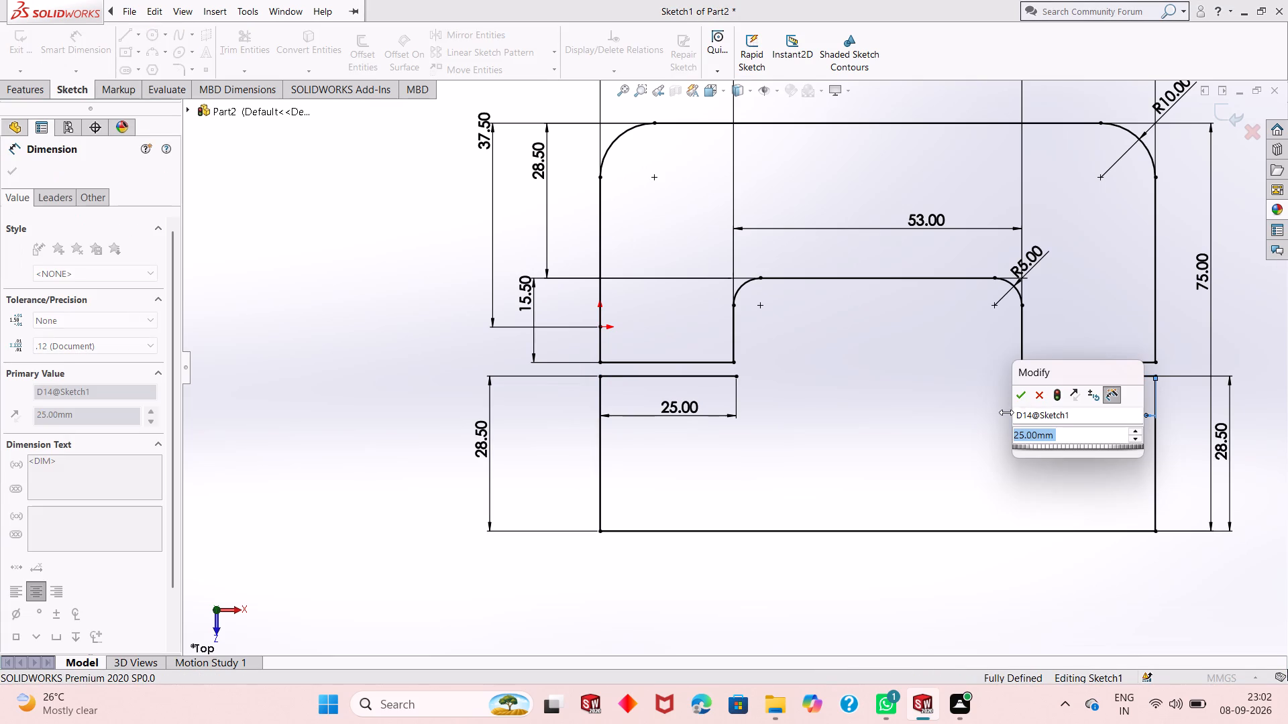
left_click(1017, 399)
scroll(843, 396, "down", 3)
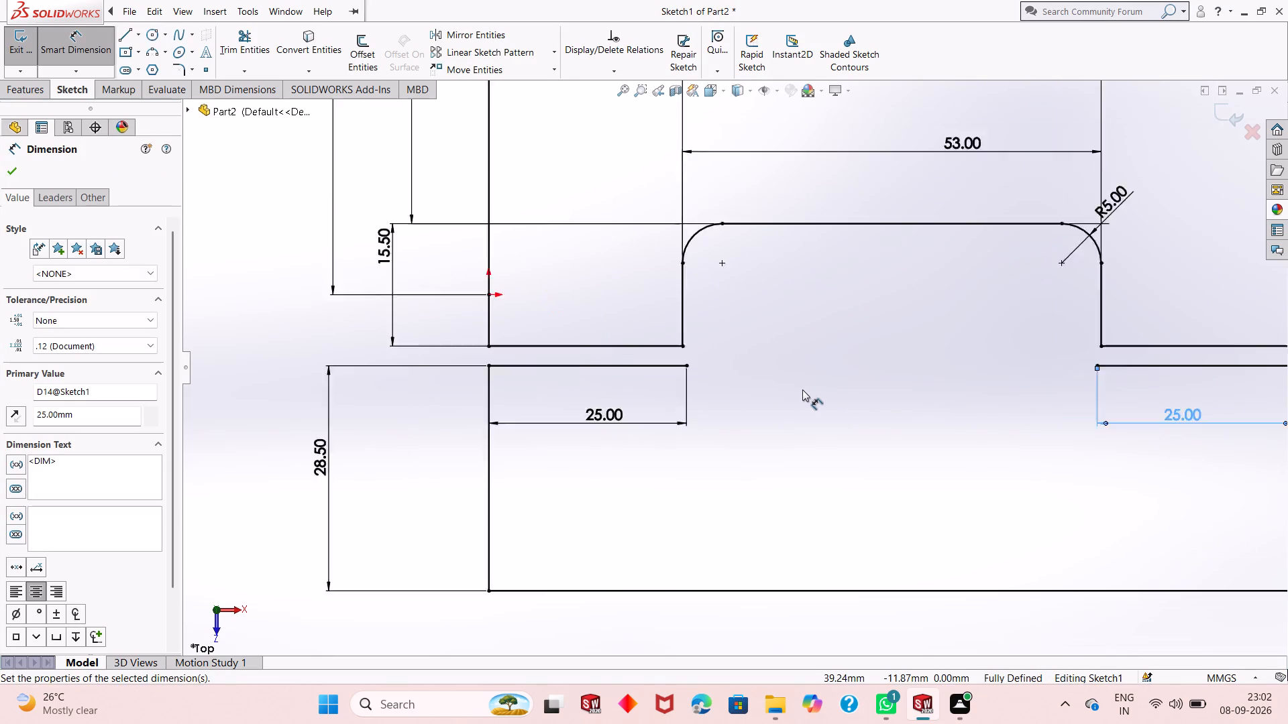
key("Escape")
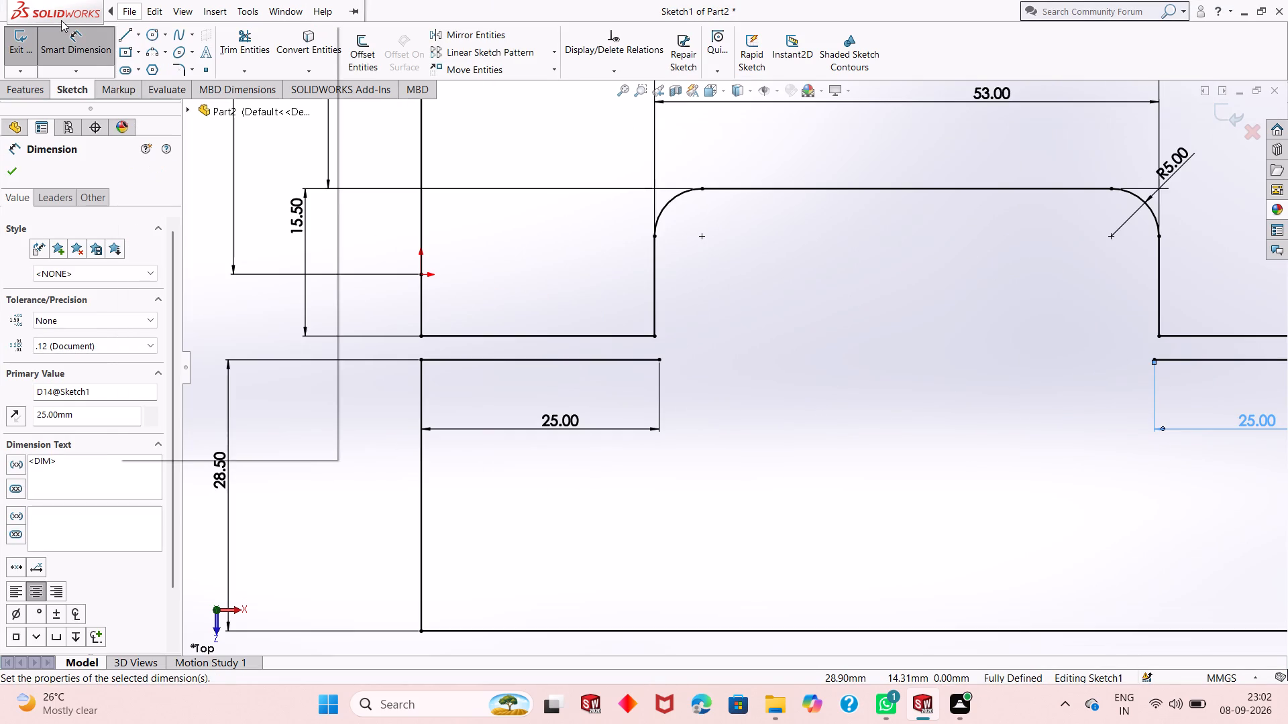
Draw a 15.5 mm vertical line upward from the inner end of the lower outline's left 25 mm line.
left_click(118, 35)
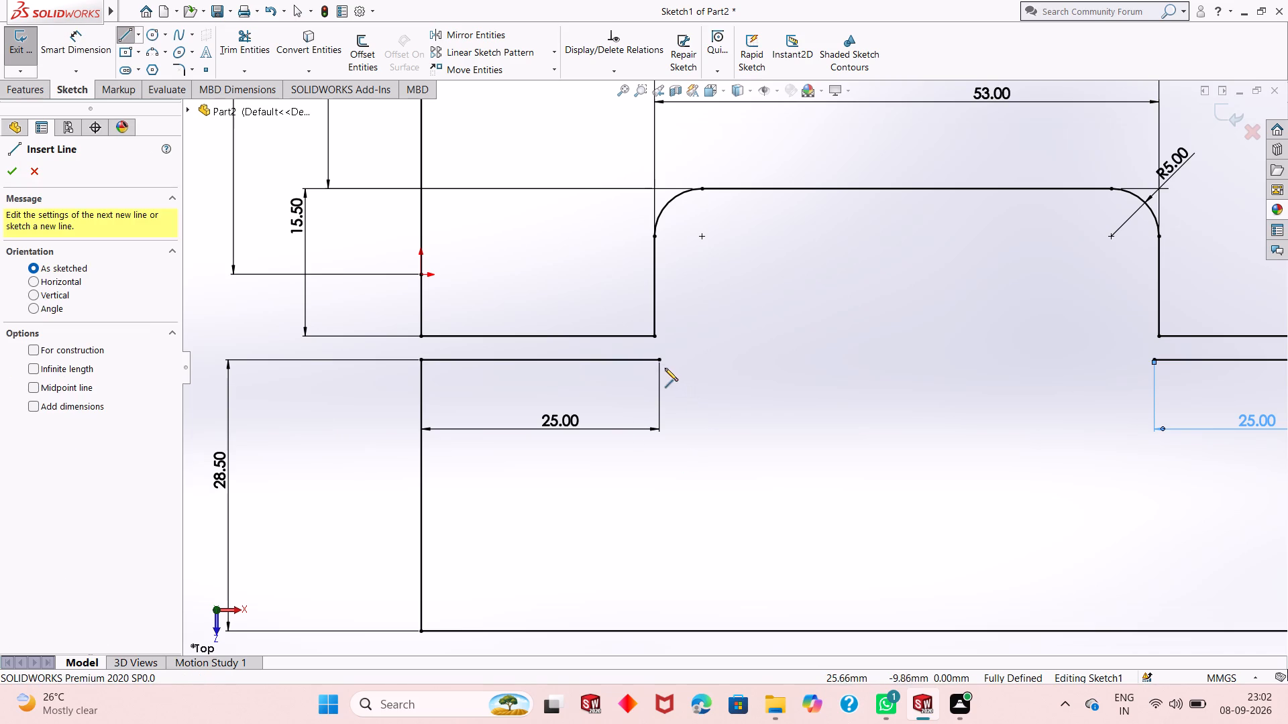
left_click(661, 362)
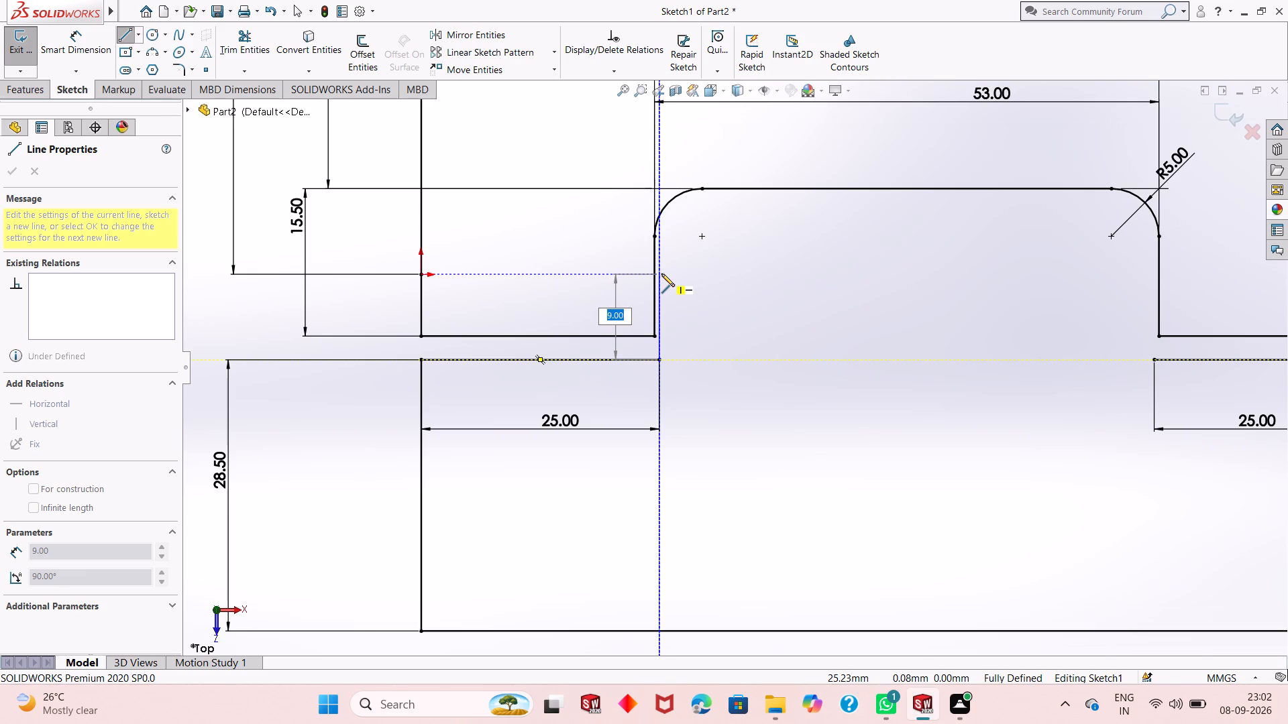
type("15.5")
key("Return")
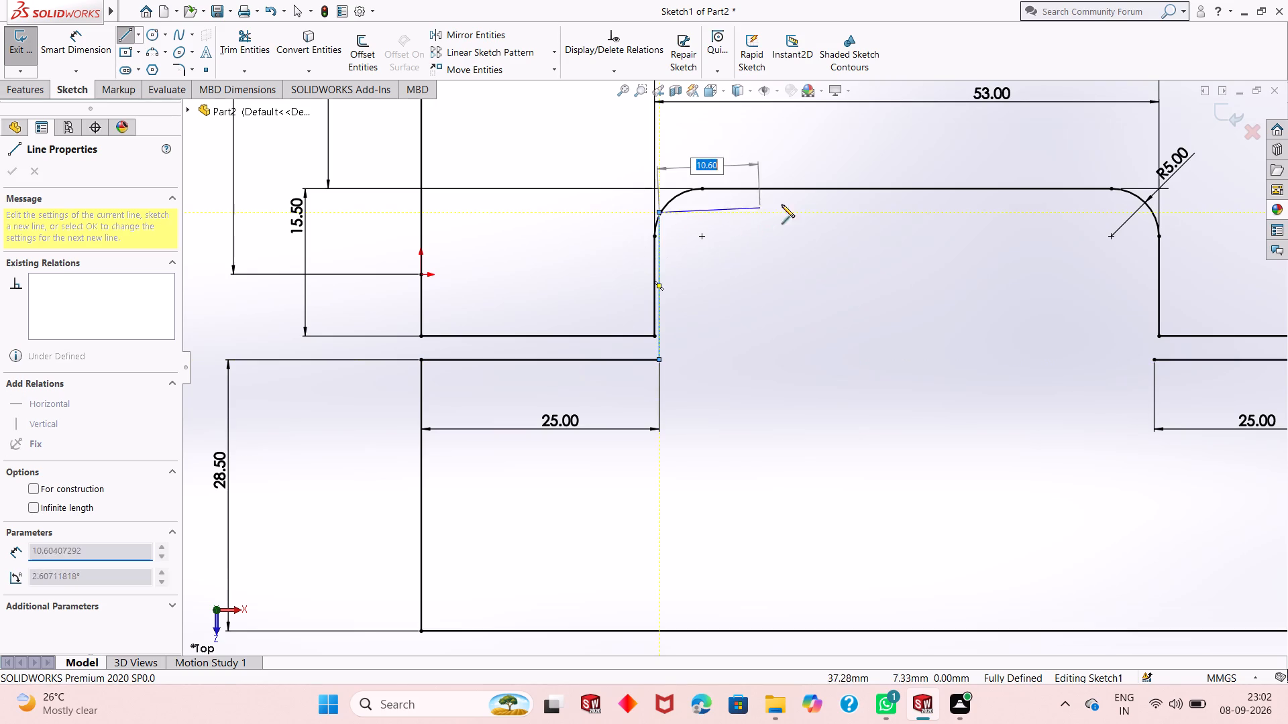
scroll(653, 217, "down", 5)
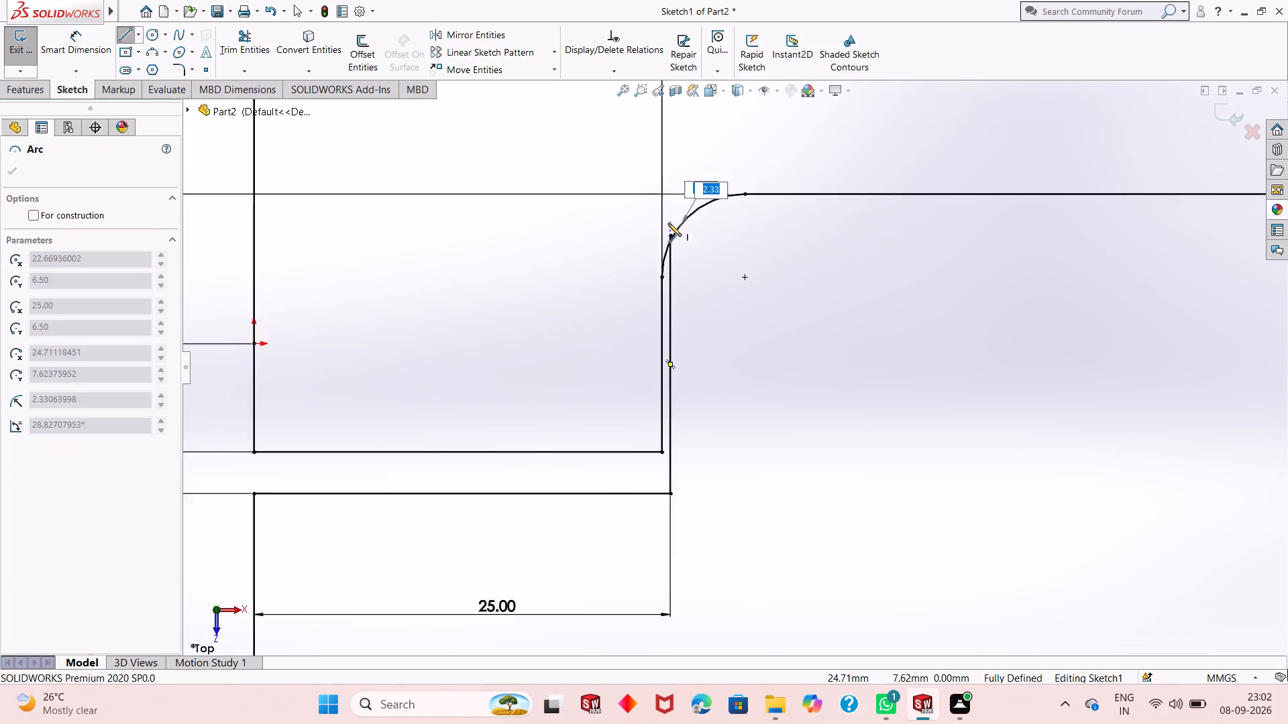
scroll(668, 223, "down", 6)
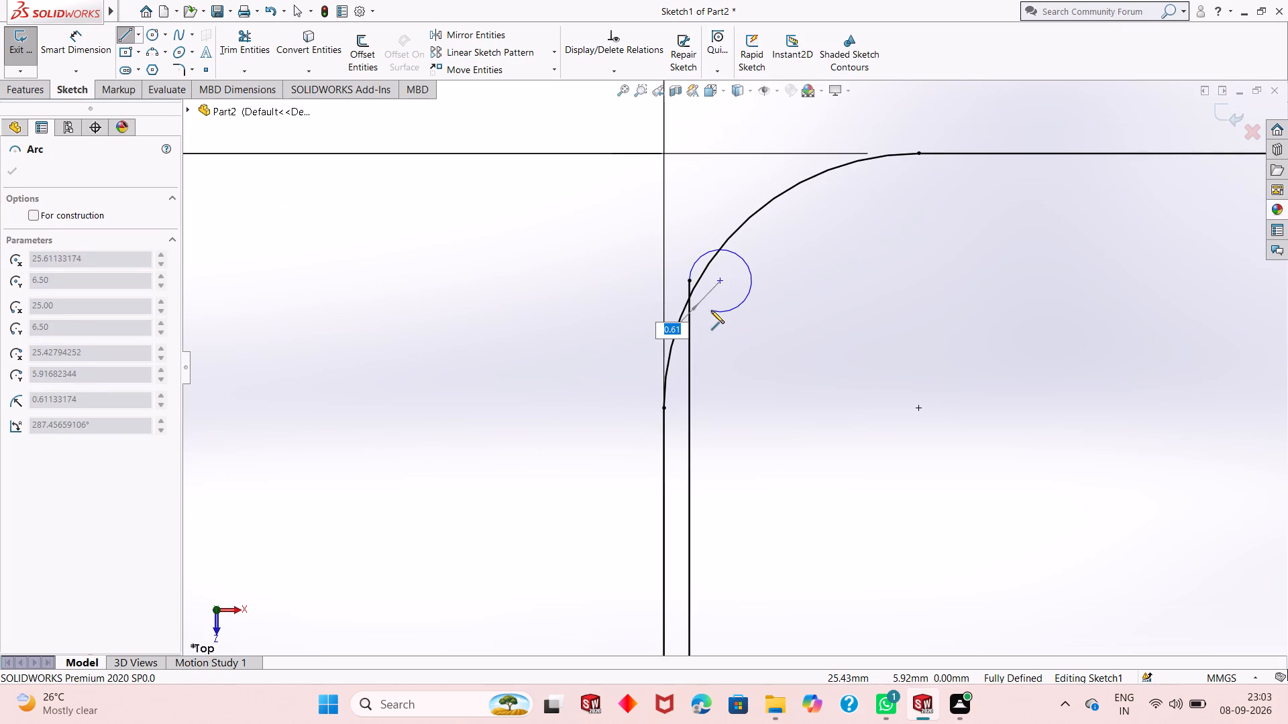
key("Escape")
key("Escape")
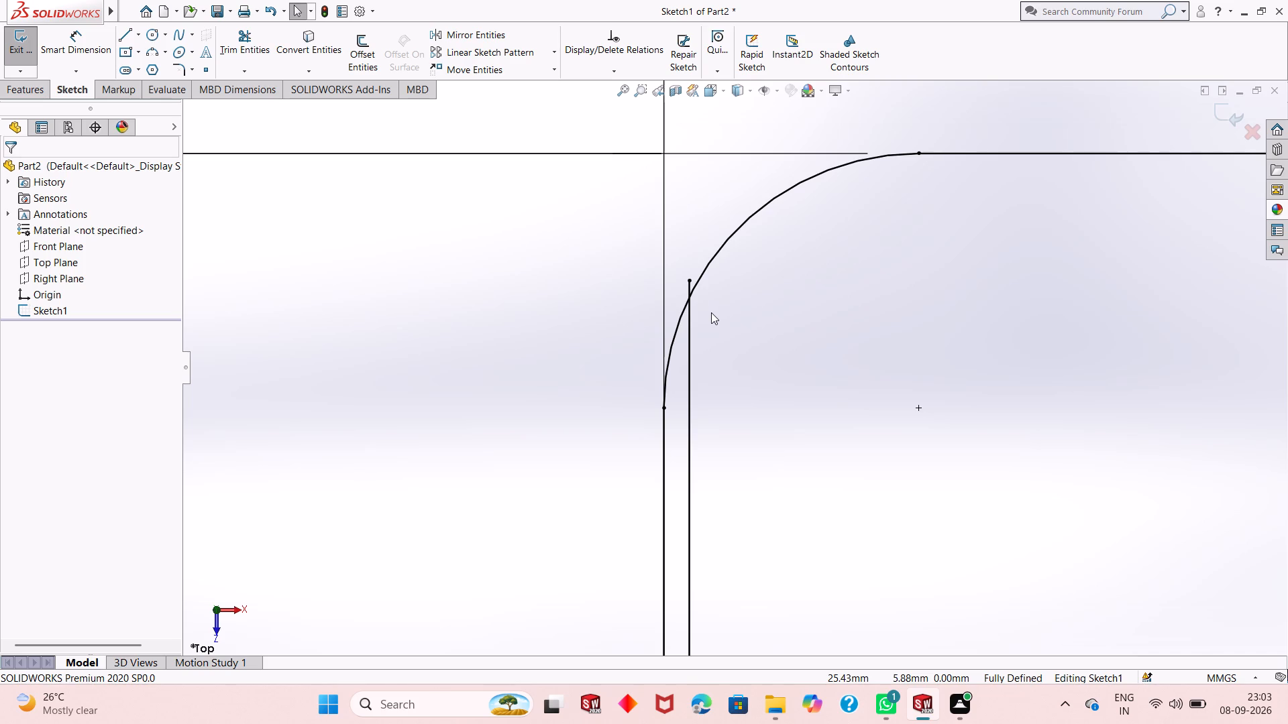
scroll(711, 314, "up", 10)
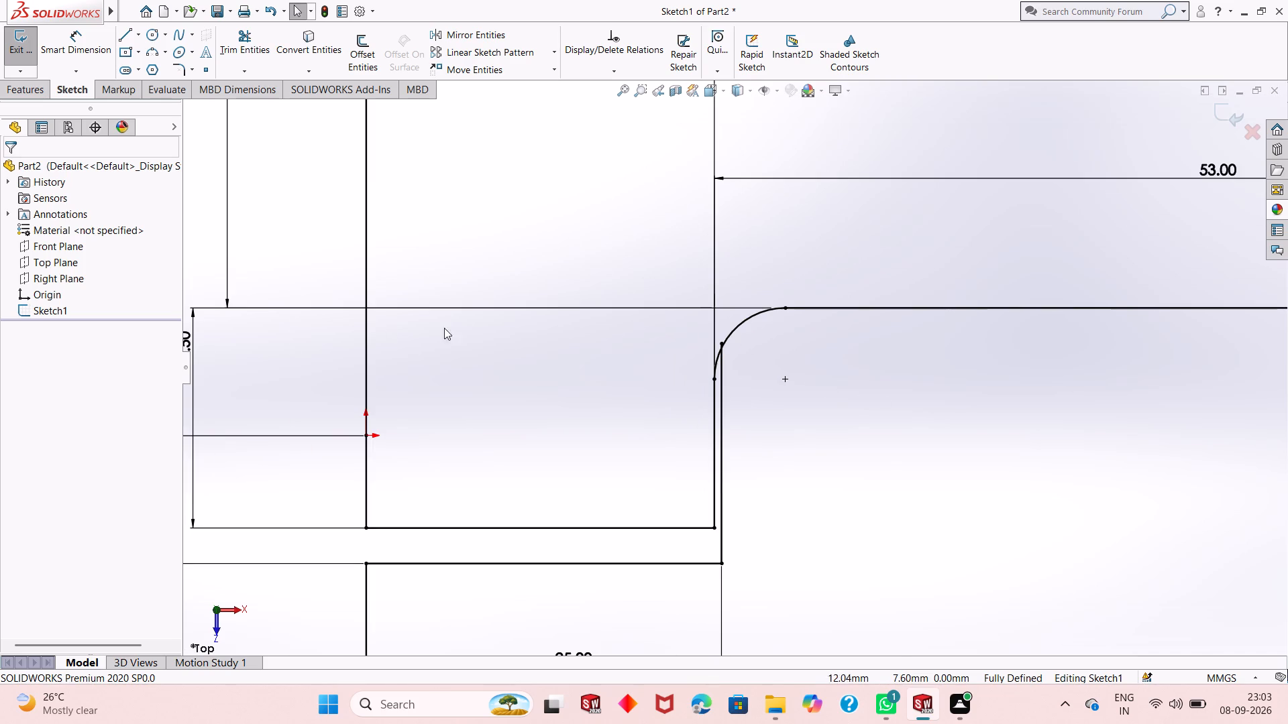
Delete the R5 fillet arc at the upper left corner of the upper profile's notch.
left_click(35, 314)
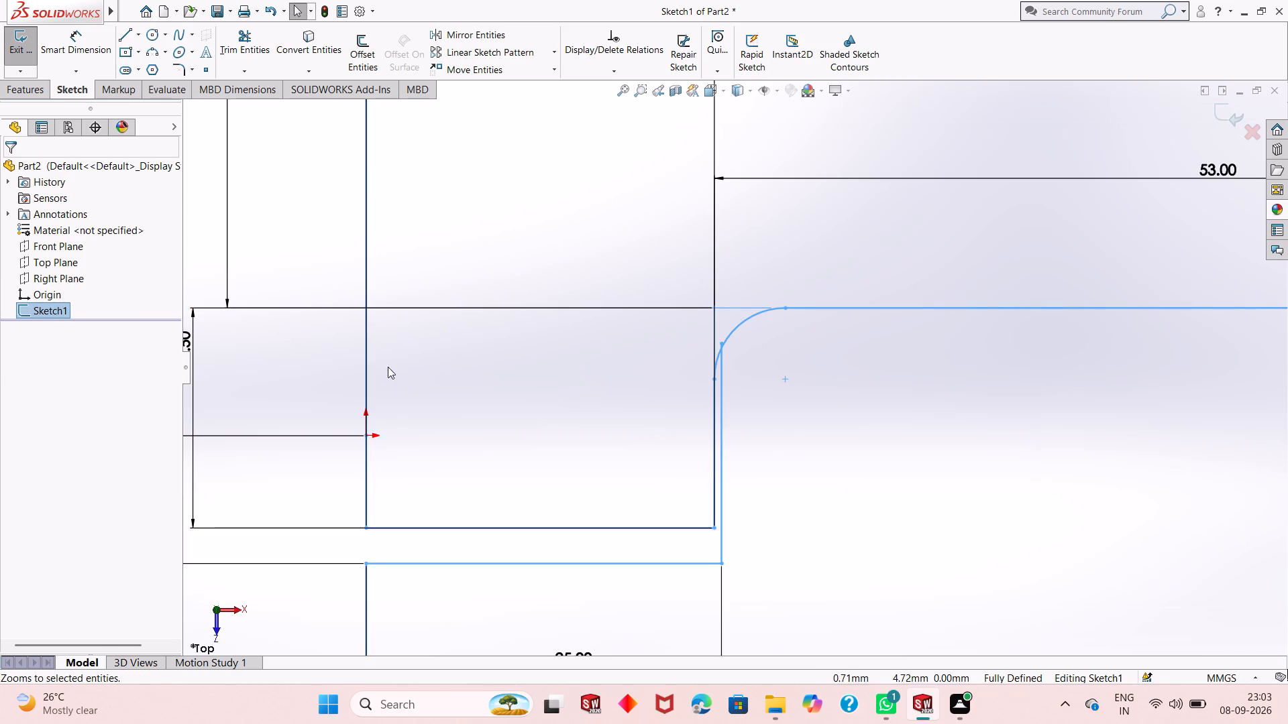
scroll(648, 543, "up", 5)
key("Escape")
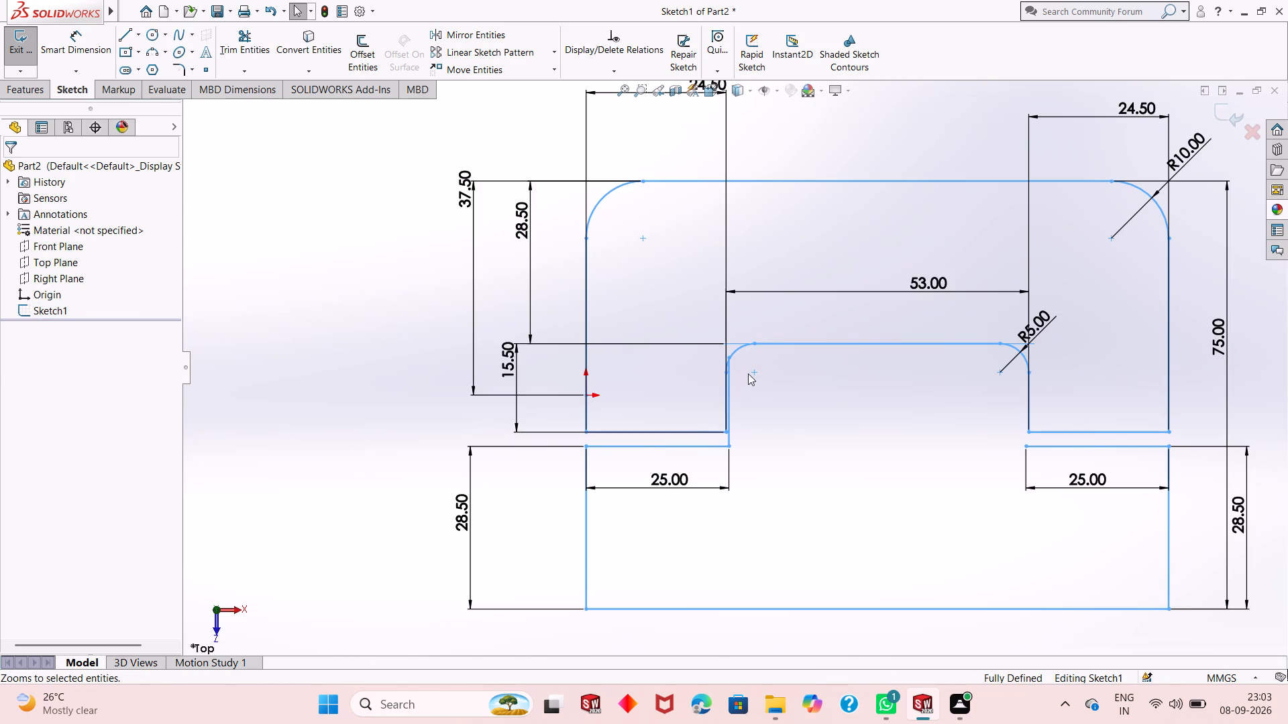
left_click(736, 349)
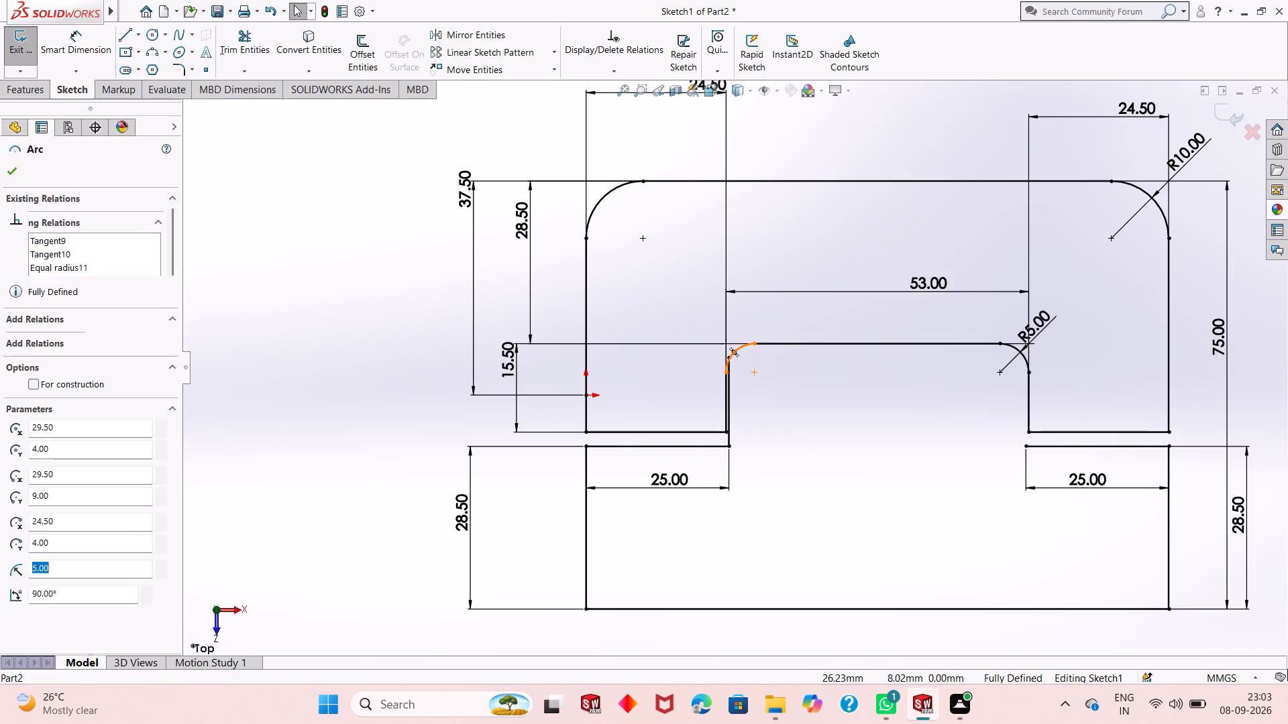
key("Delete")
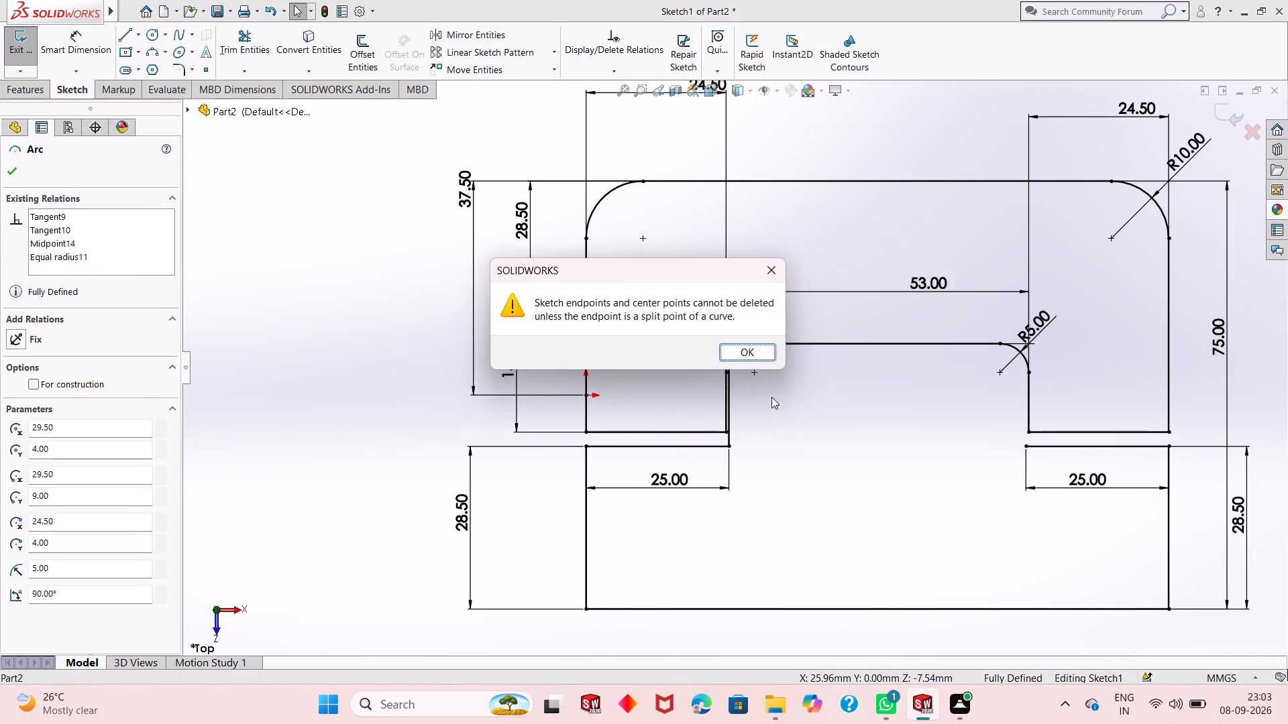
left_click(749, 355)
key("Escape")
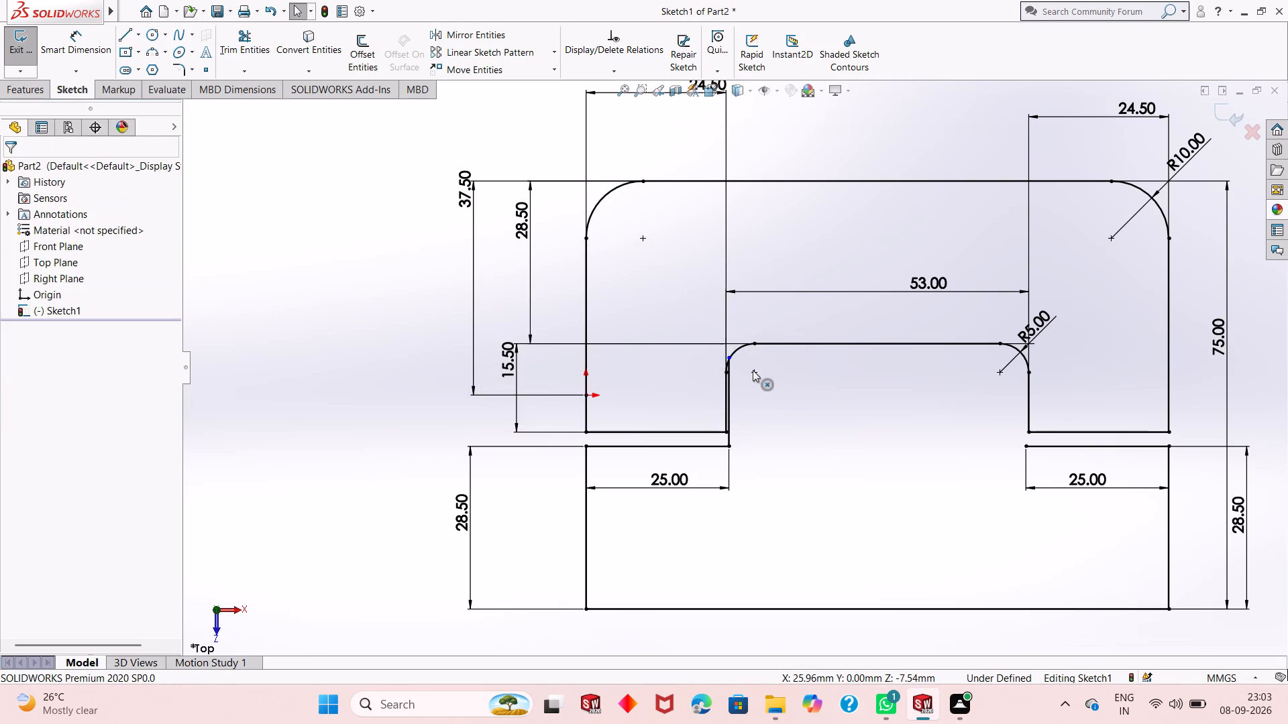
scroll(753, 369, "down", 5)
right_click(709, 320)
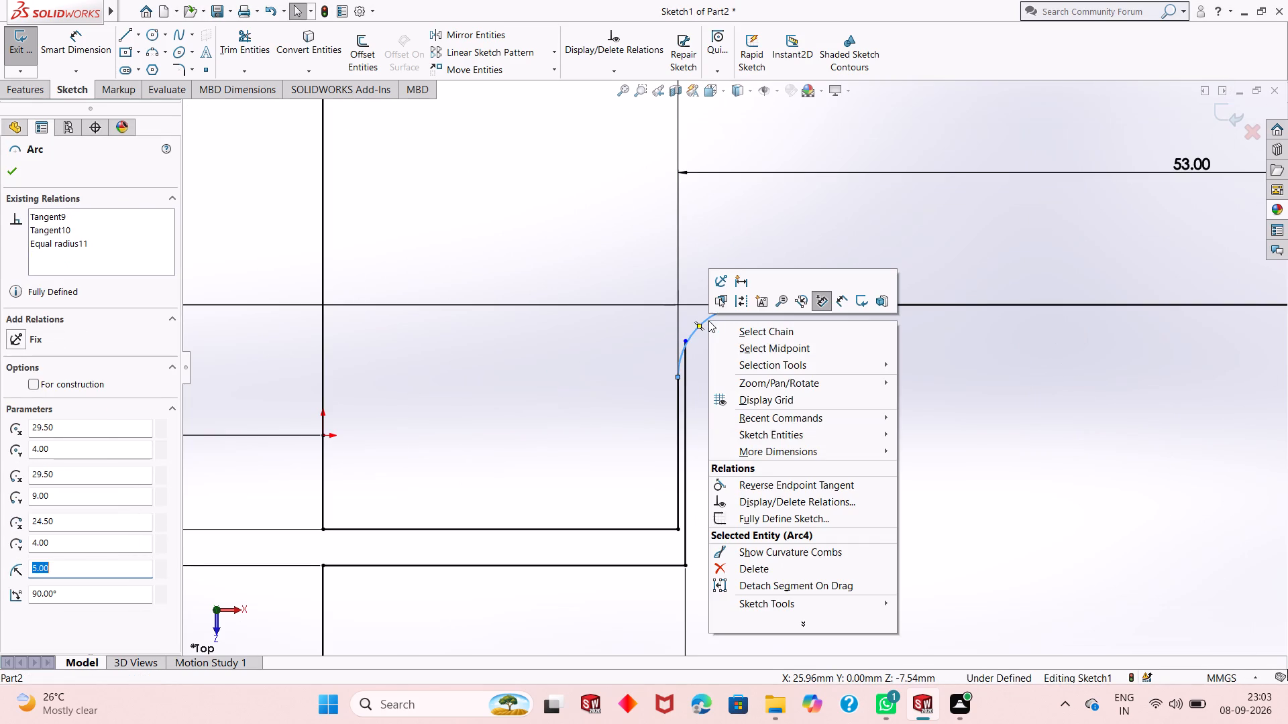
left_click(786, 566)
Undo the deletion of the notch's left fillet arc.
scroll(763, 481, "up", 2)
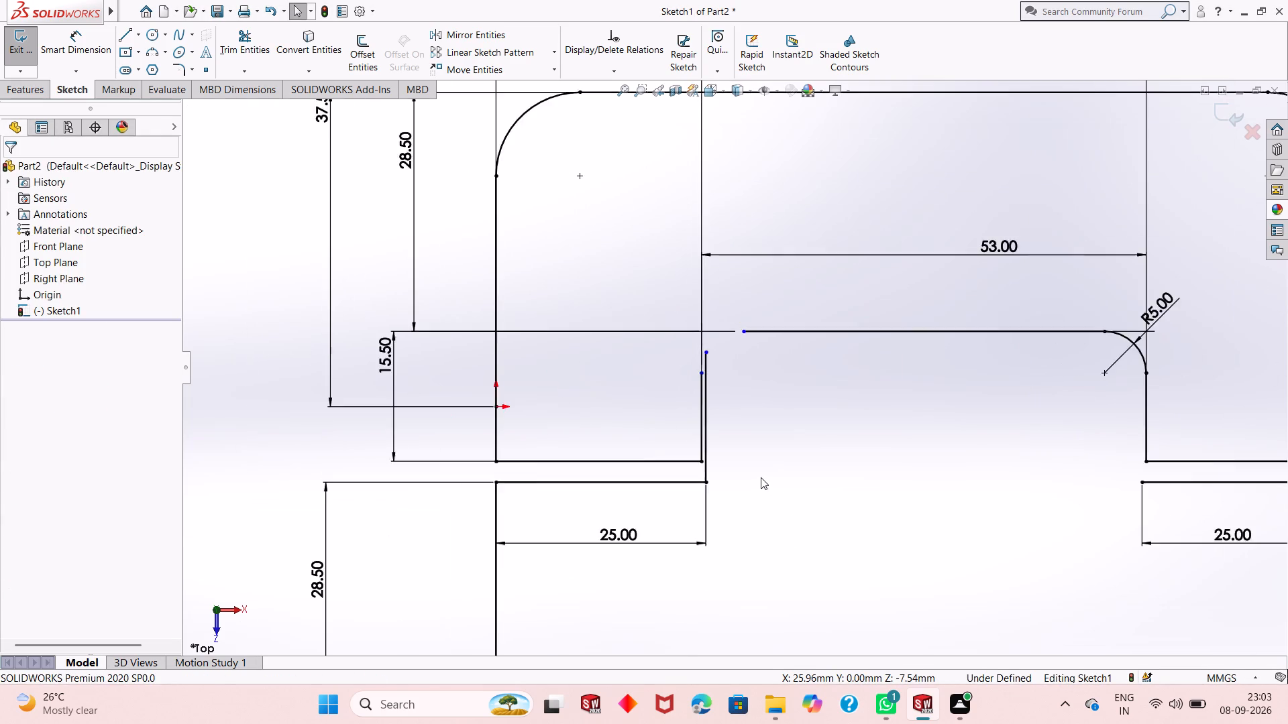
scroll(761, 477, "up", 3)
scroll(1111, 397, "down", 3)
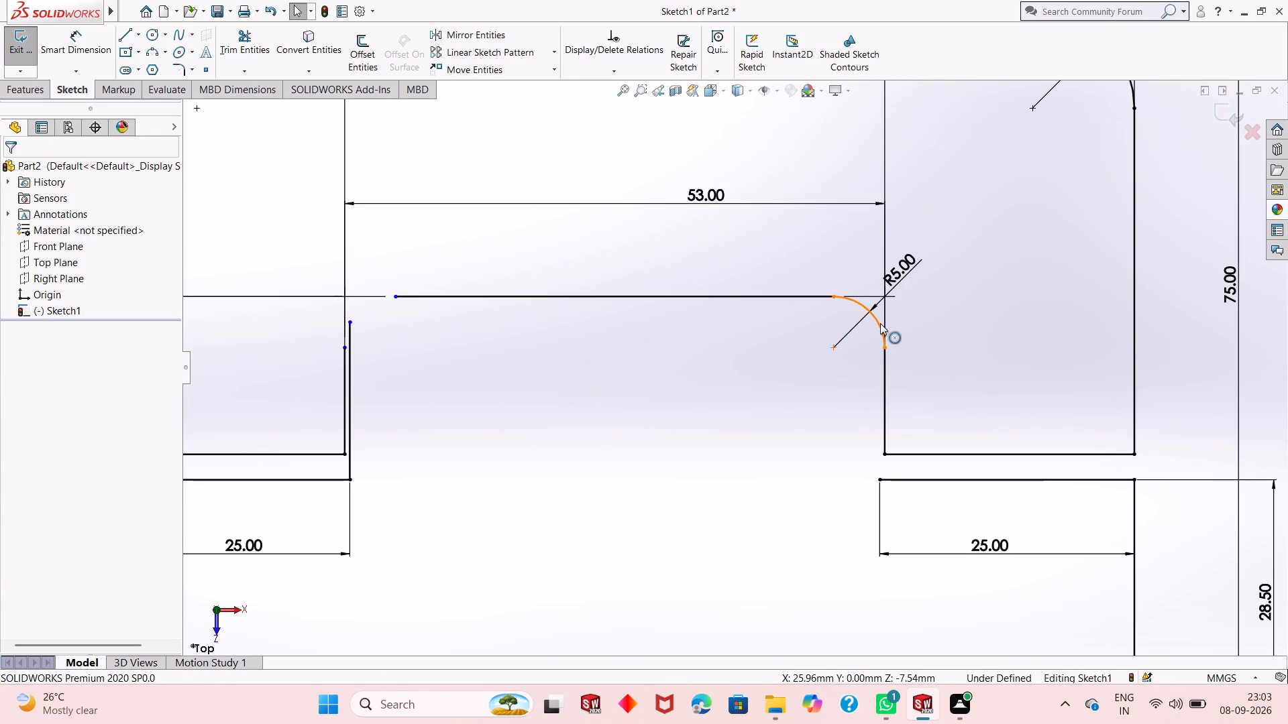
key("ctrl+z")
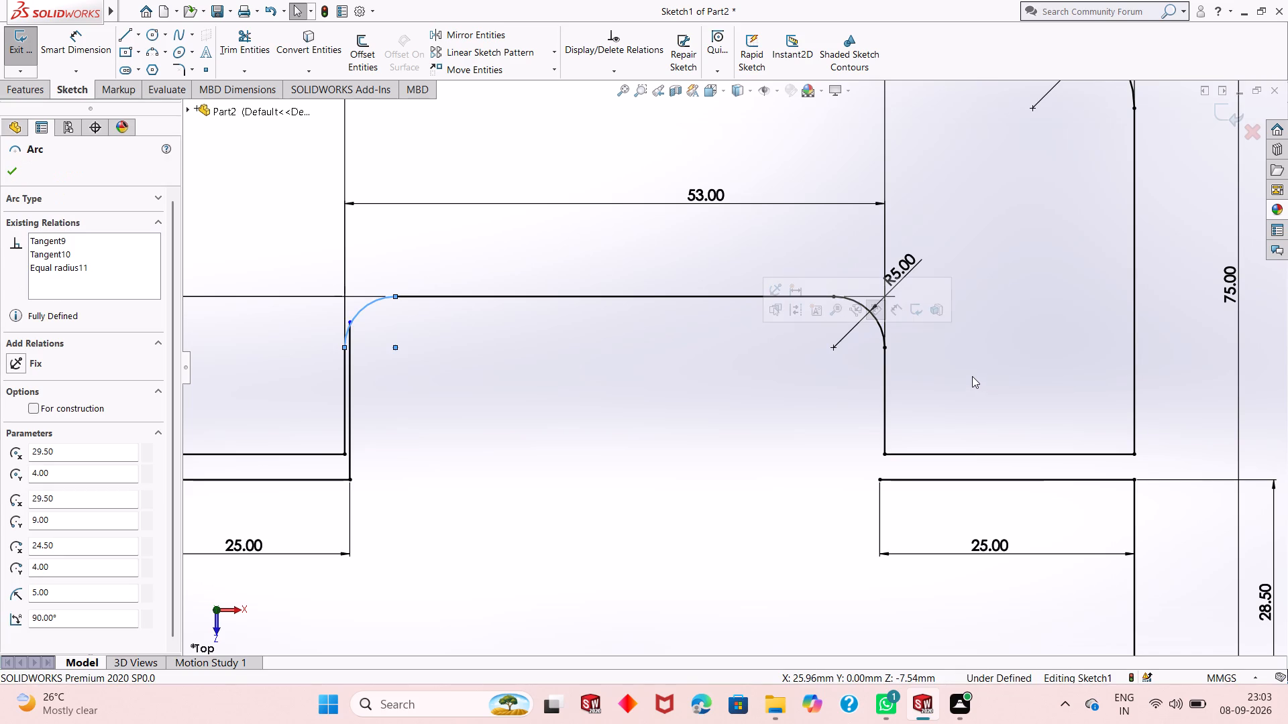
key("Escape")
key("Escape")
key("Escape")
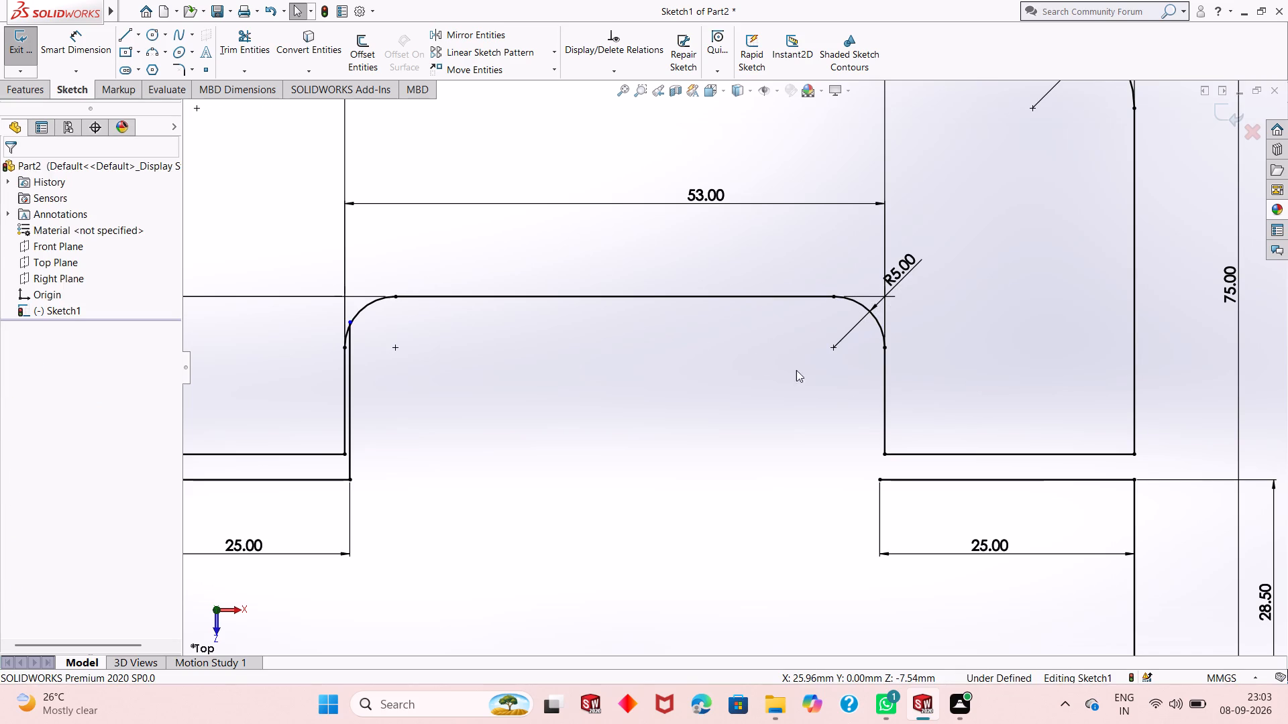
Set the radius of the upper profile's notch fillets to 1.5 mm.
scroll(649, 436, "up", 2)
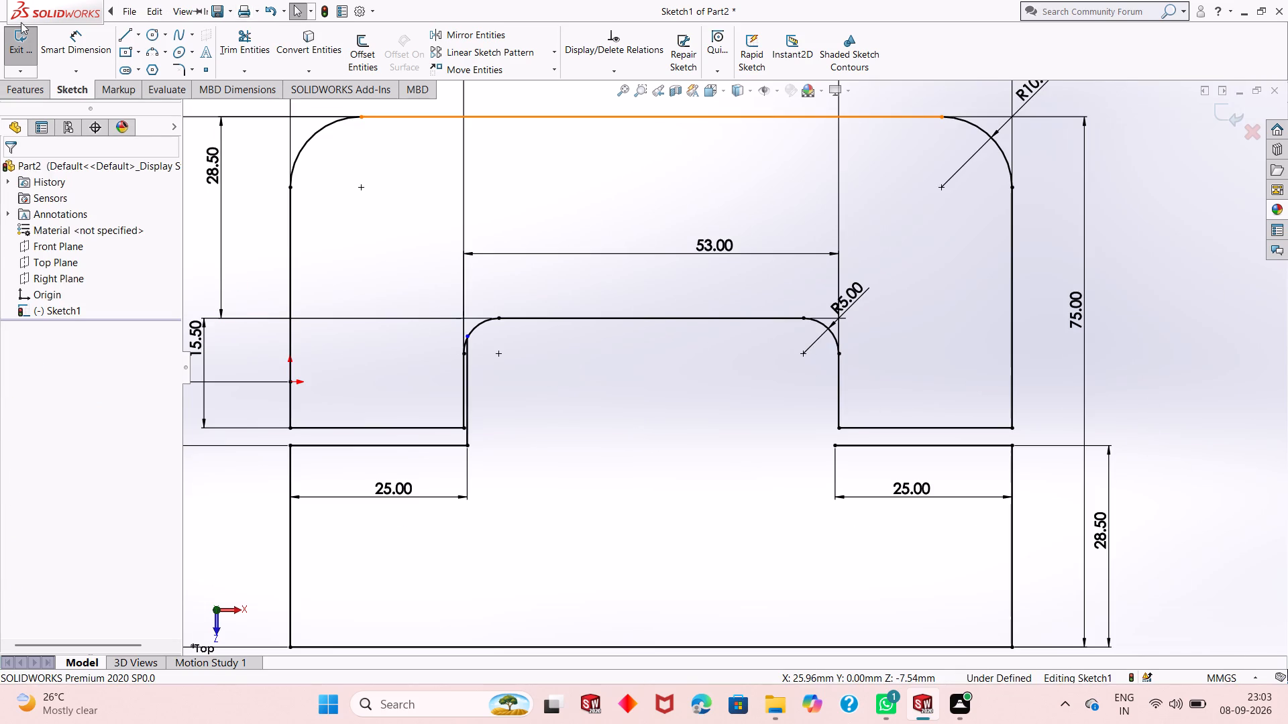
left_click(86, 45)
key("Escape")
key("Escape")
key("Escape")
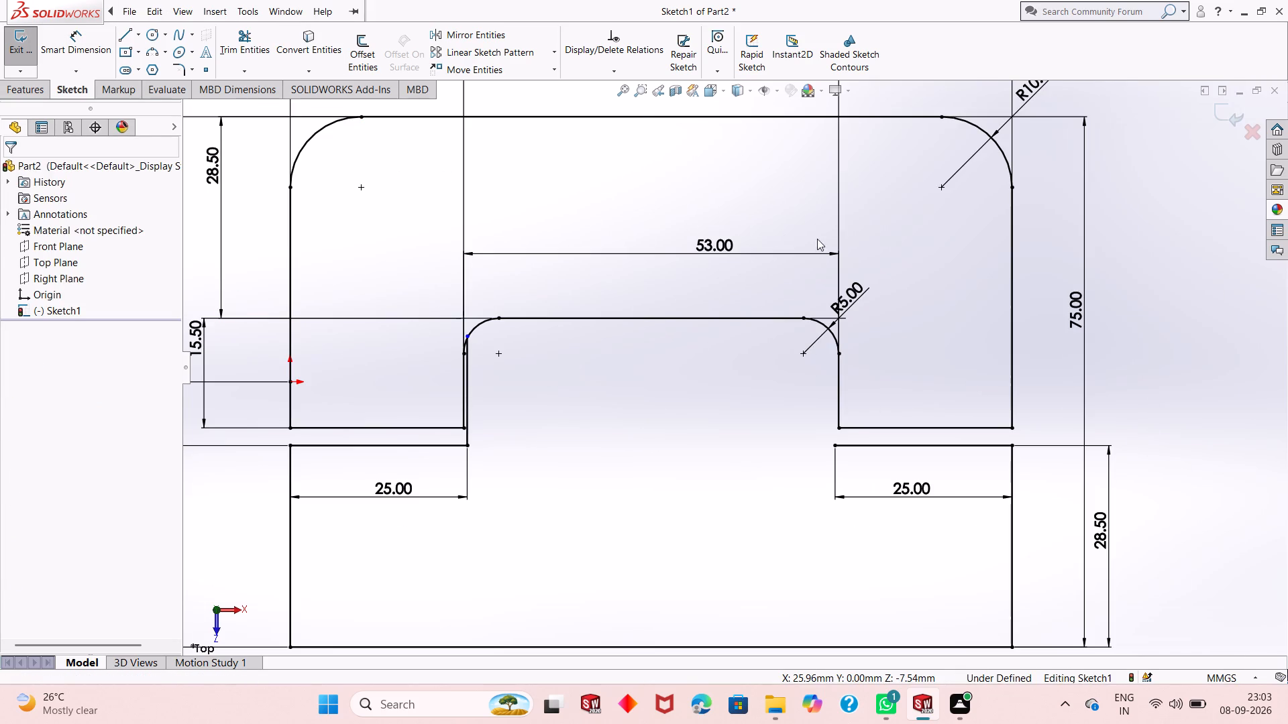
key("Escape")
double_click(850, 285)
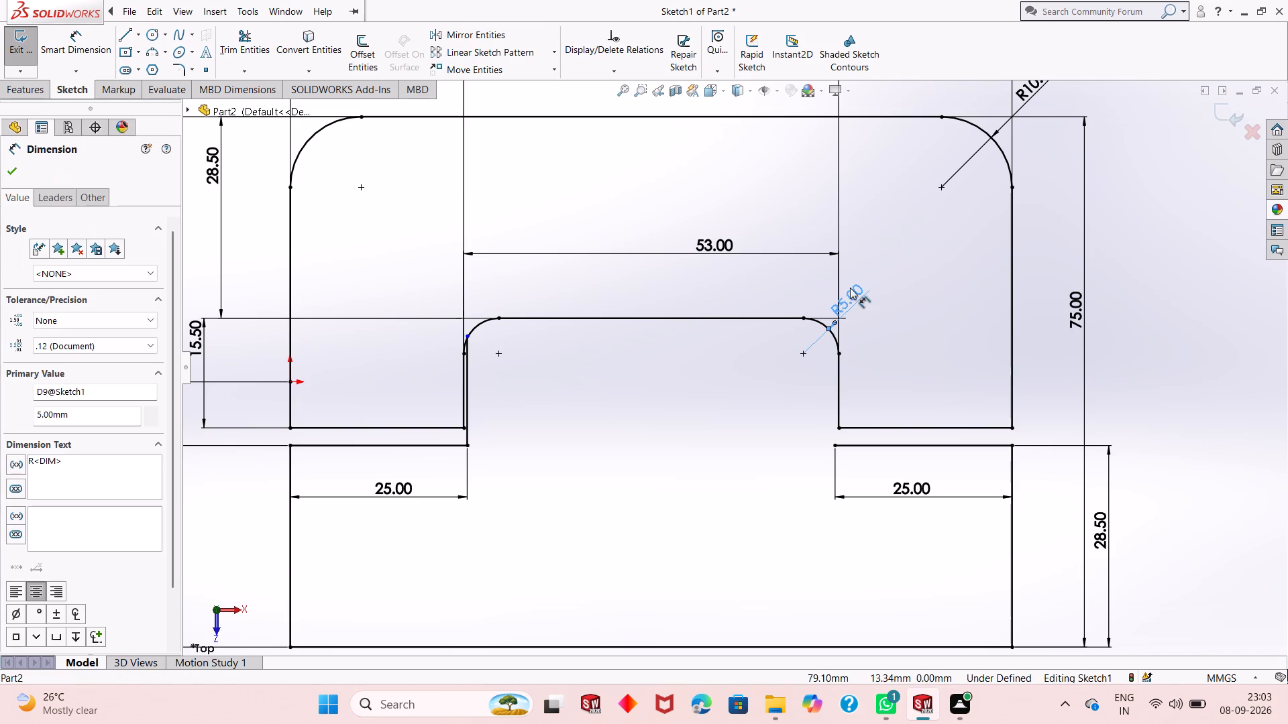
key("Escape")
key("Escape")
double_click(851, 303)
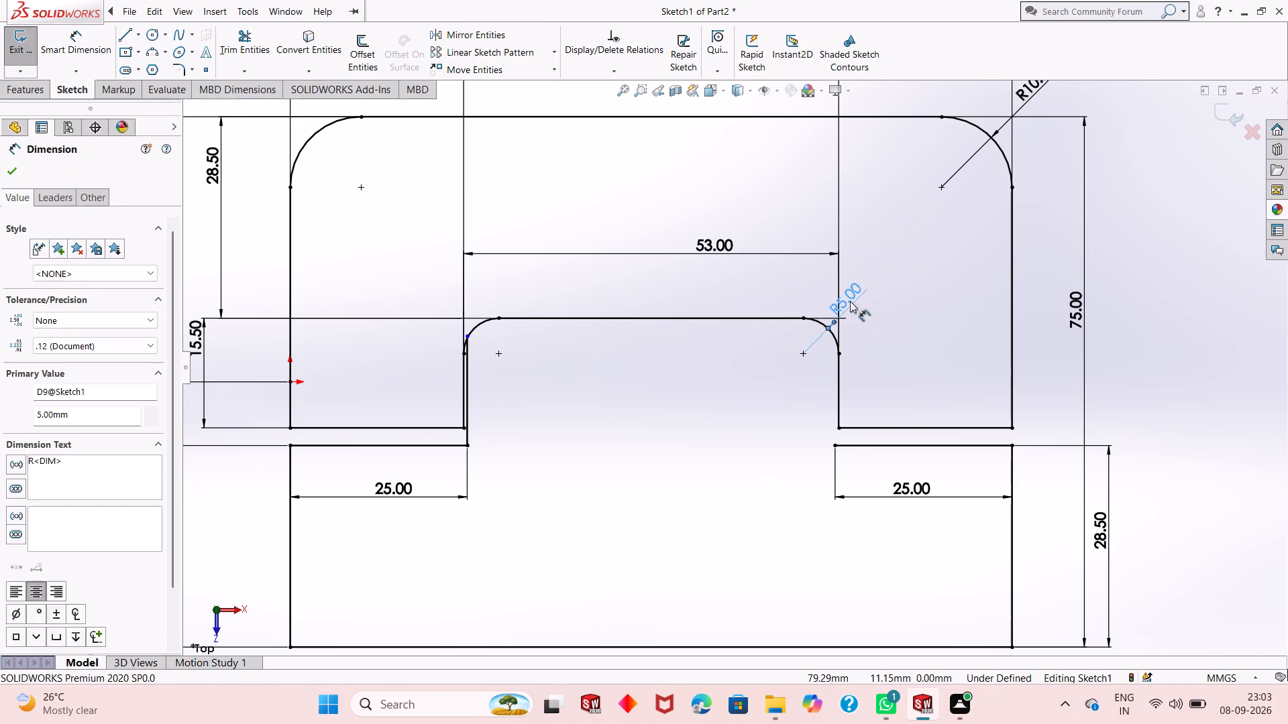
type("1.5")
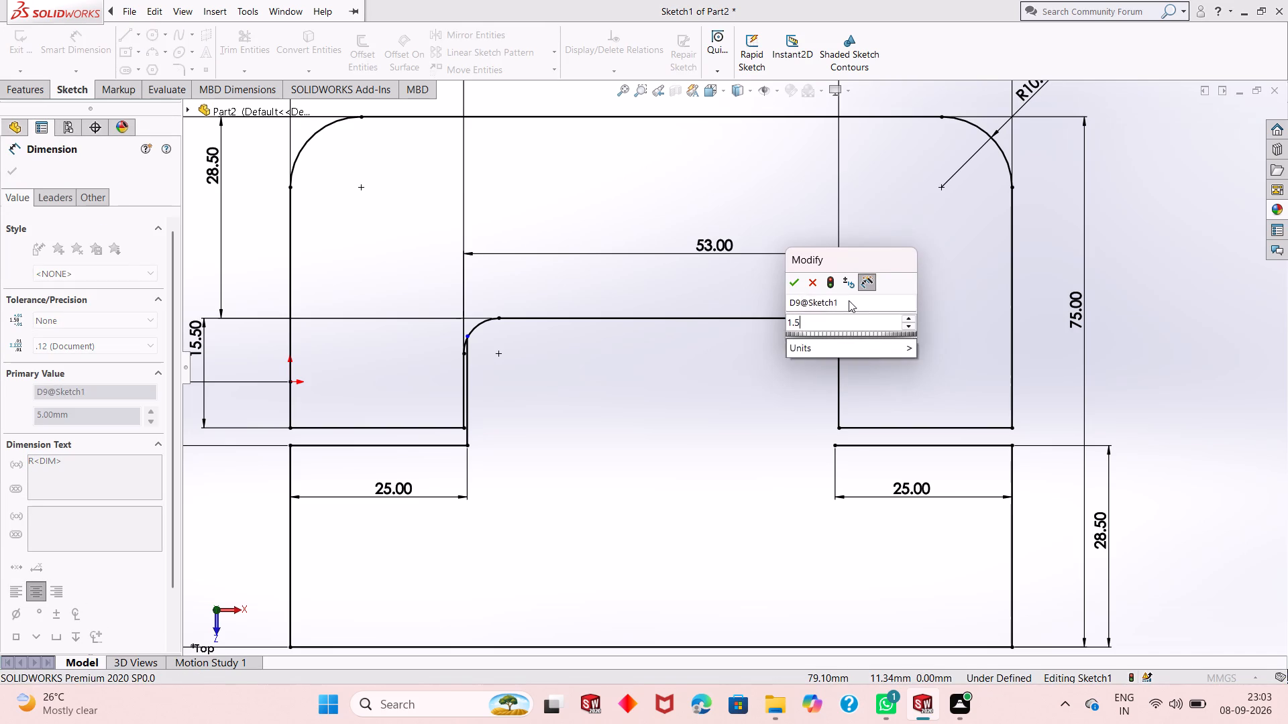
key("Return")
key("Escape")
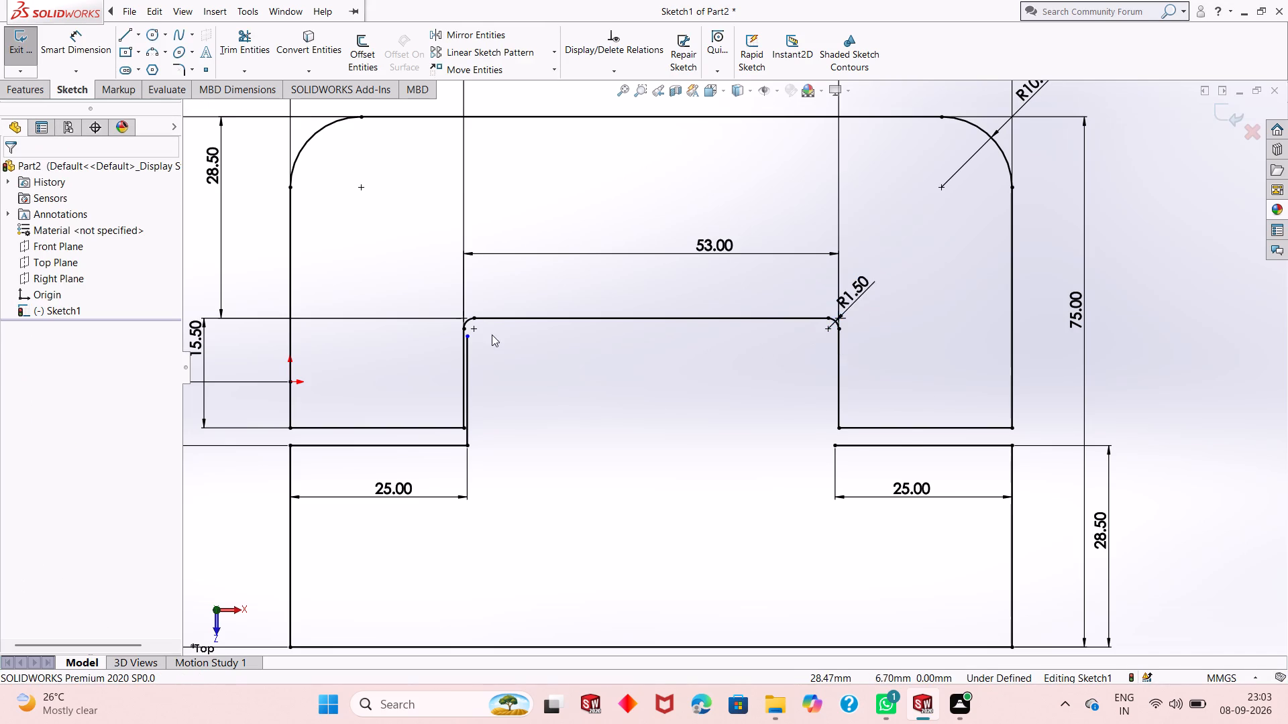
Draw a 52 mm horizontal line from the top of the lower outline's inner vertical, then a 15.5 mm vertical down to the right 25 mm line.
scroll(492, 335, "down", 3)
scroll(502, 385, "up", 1)
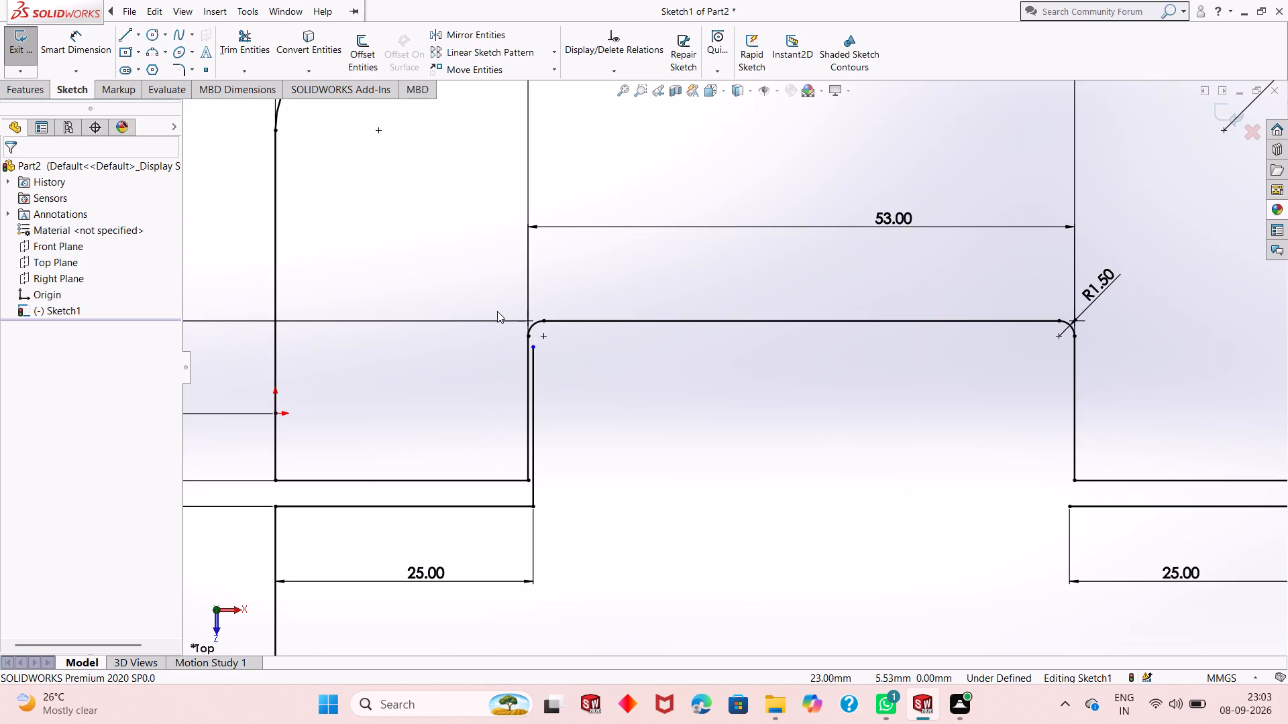
left_click(125, 38)
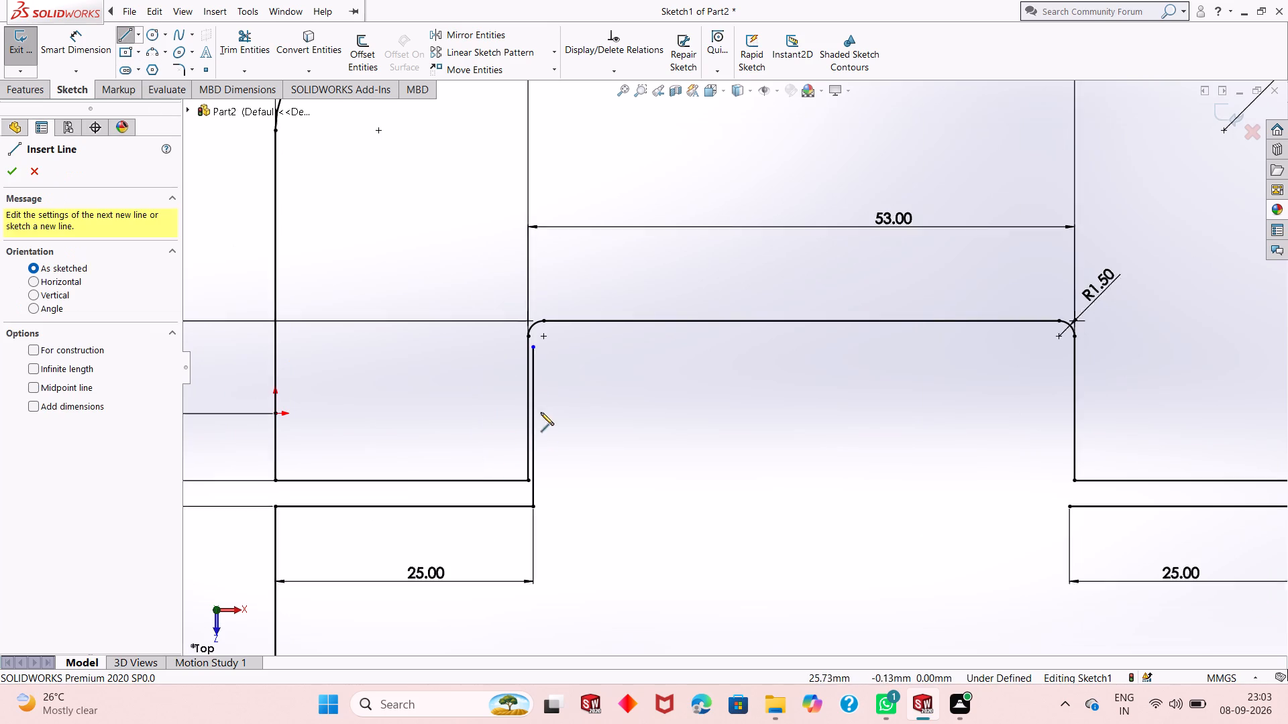
left_click(535, 346)
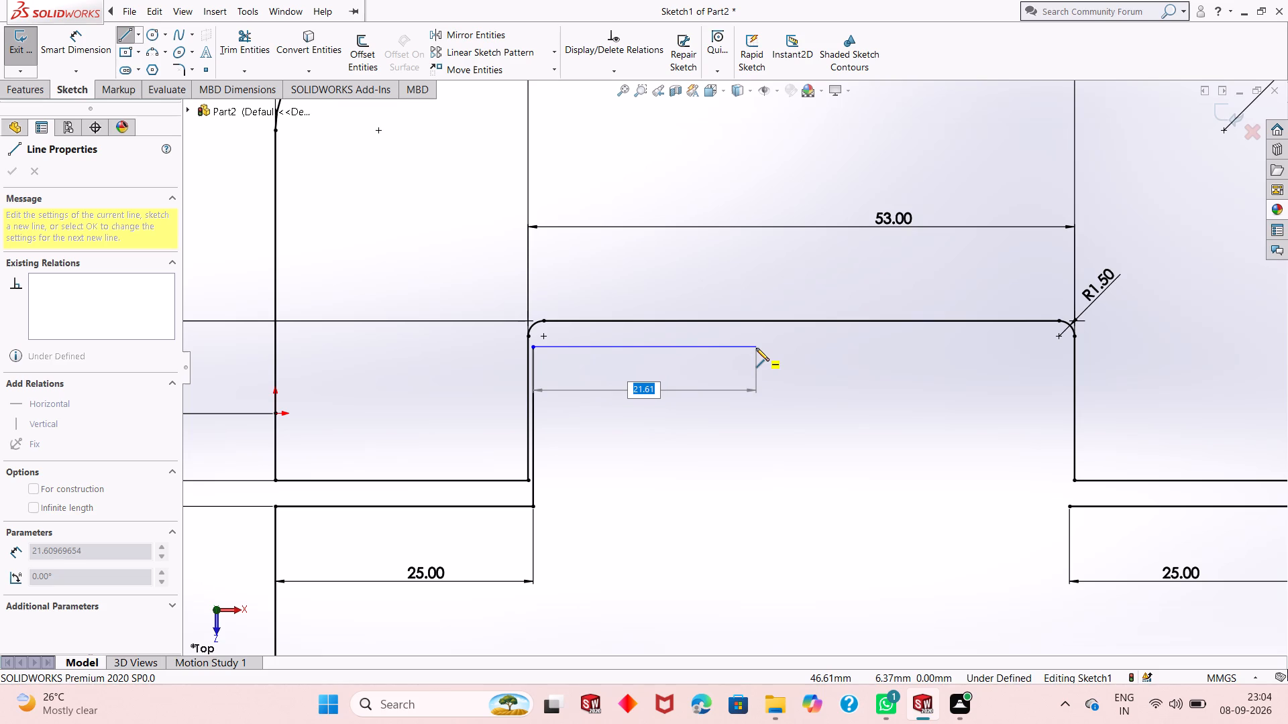
type("52")
key("Return")
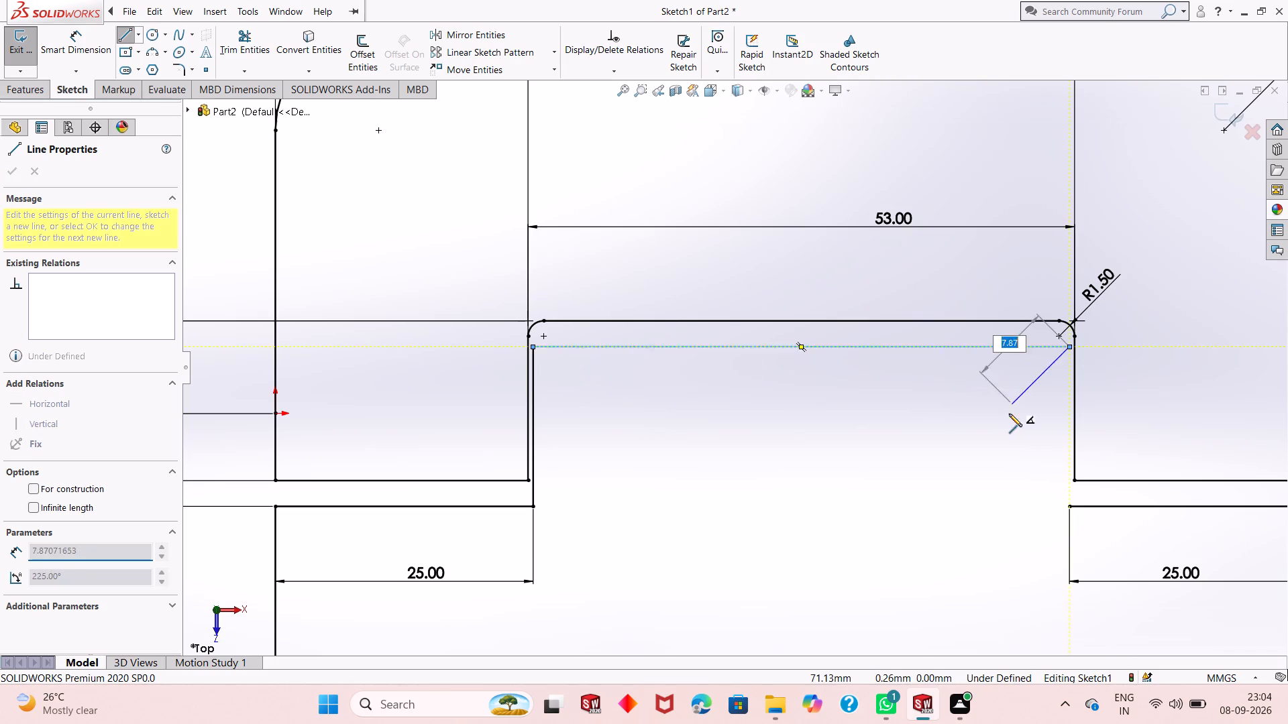
left_click(1067, 509)
key("Escape")
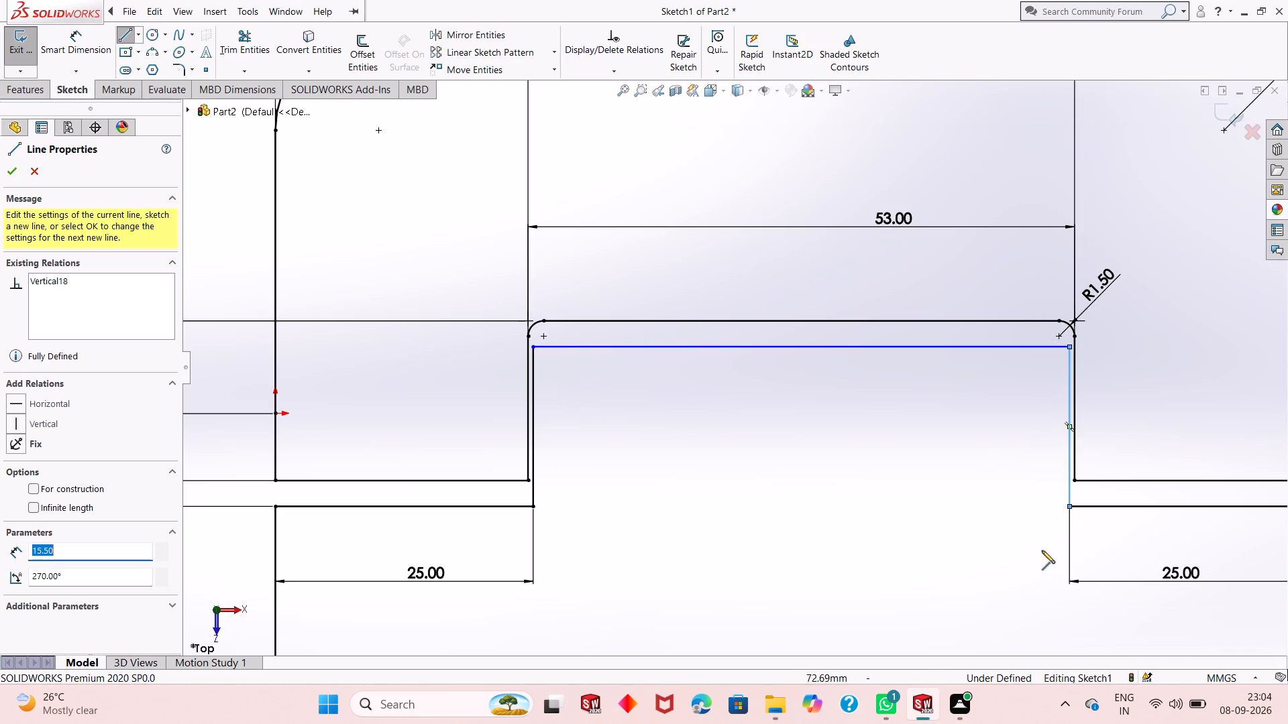
key("Escape")
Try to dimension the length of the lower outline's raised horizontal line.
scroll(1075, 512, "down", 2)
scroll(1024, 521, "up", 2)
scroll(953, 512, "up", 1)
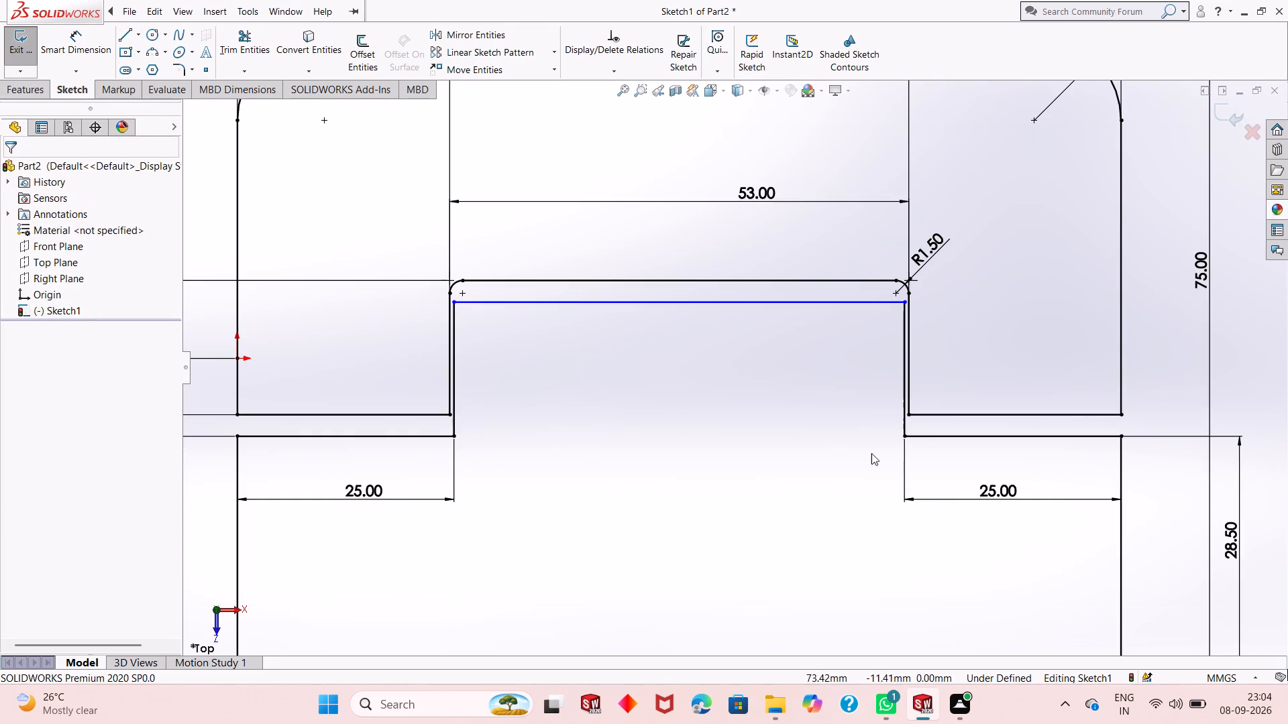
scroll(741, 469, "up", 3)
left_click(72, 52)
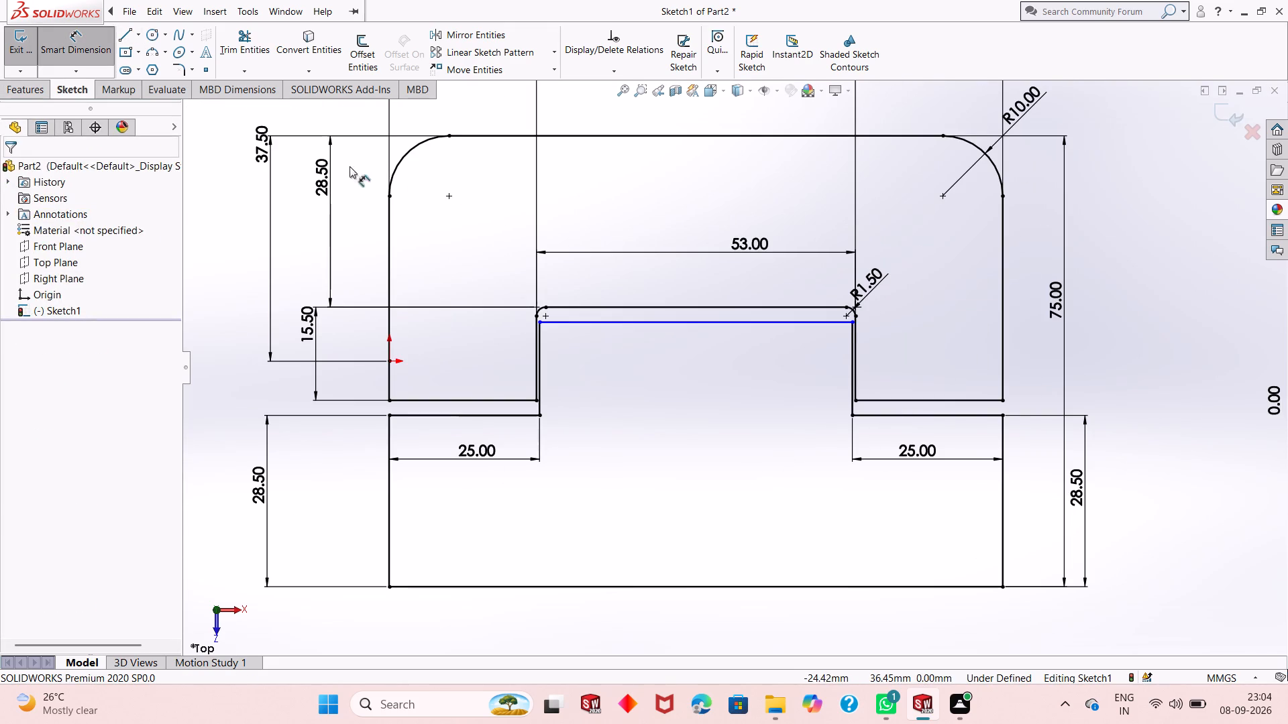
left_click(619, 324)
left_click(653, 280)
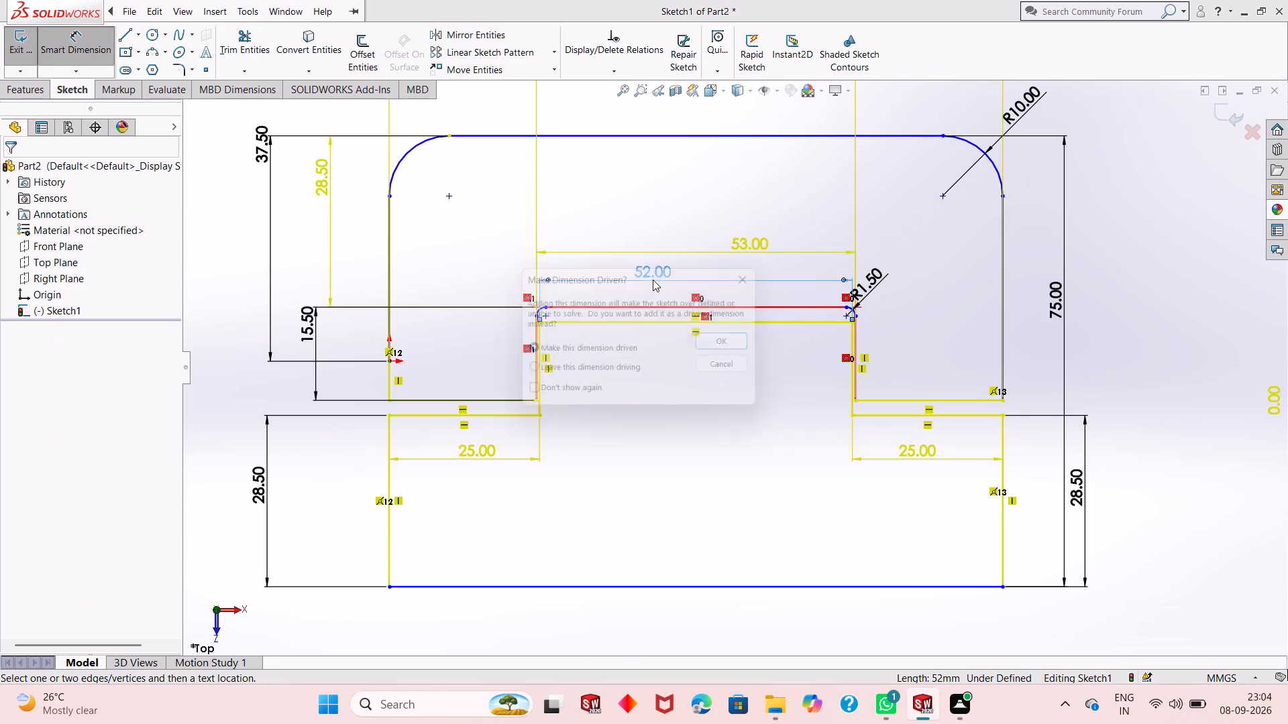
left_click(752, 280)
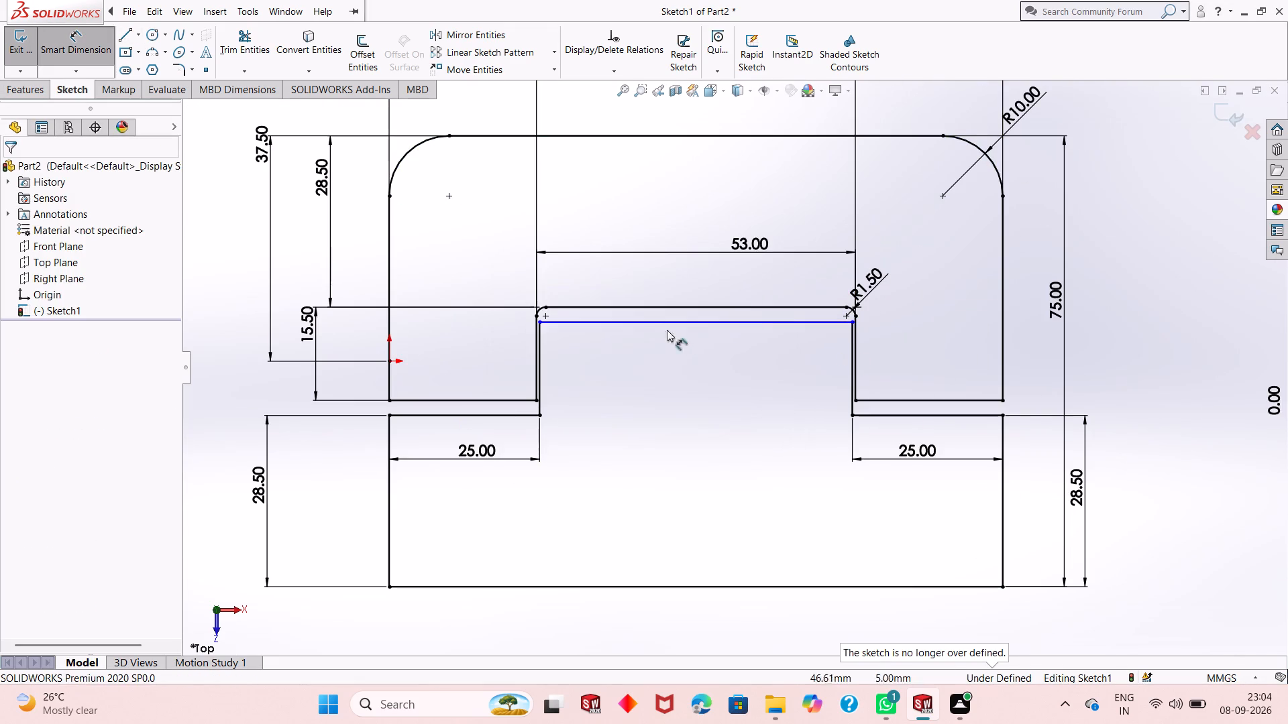
Dimension the vertical distance between the origin and the left end of the lower outline's raised horizontal line.
left_click(541, 320)
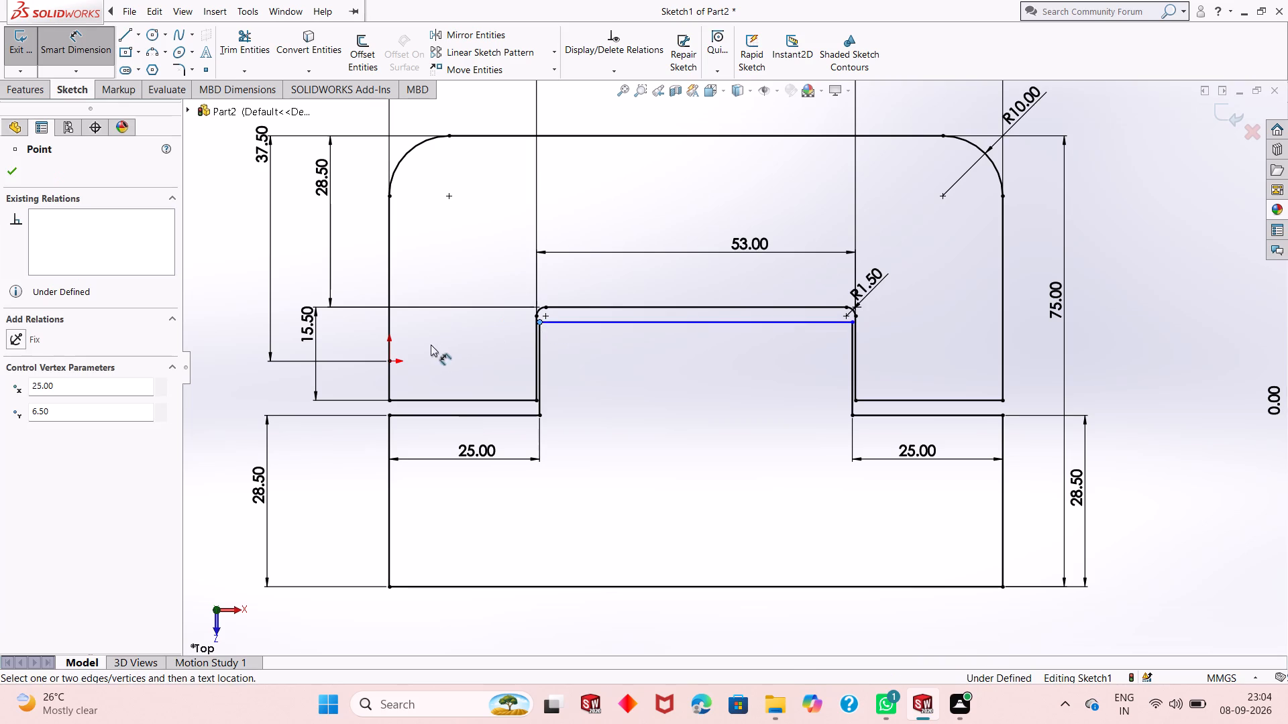
left_click(390, 363)
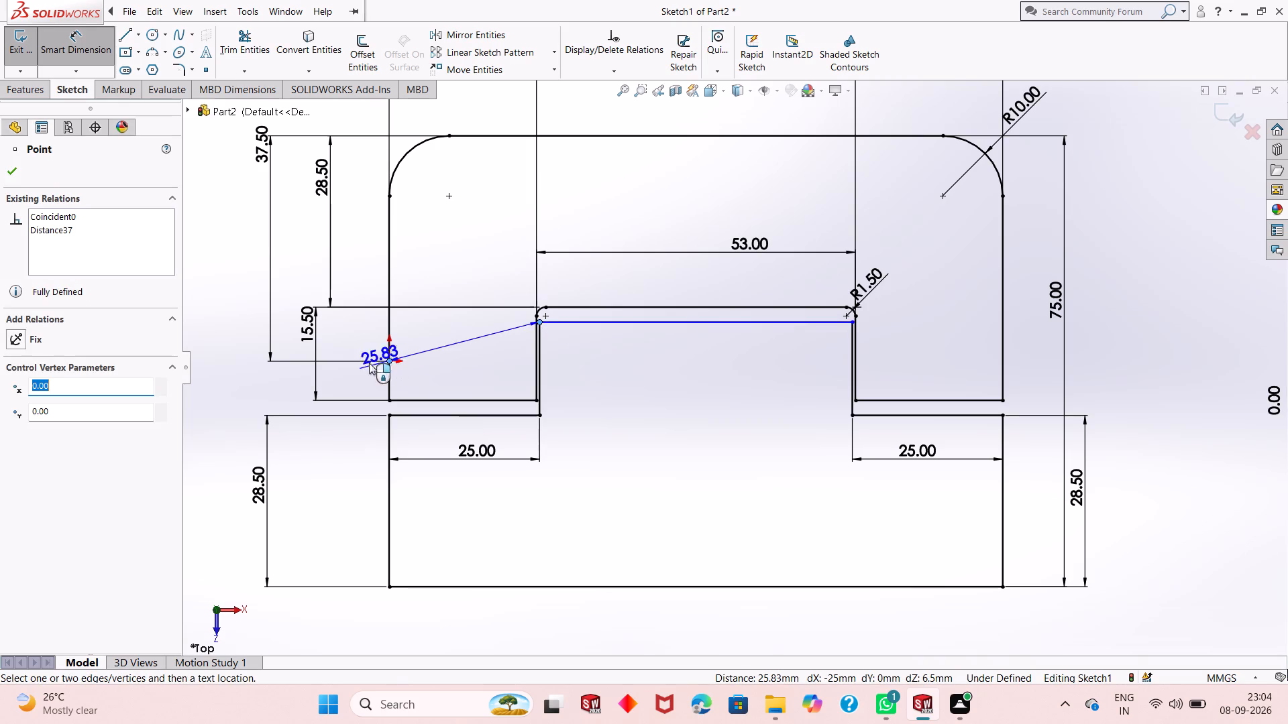
left_click(225, 345)
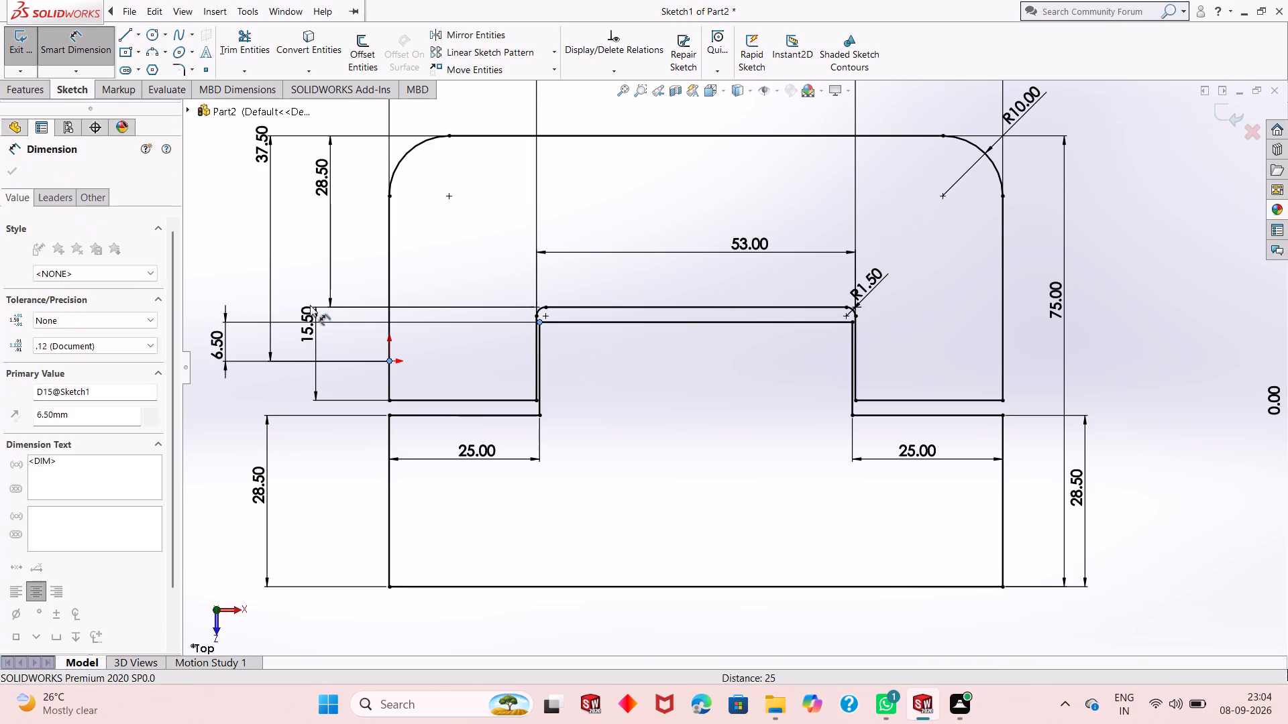
left_click(167, 325)
scroll(622, 505, "up", 2)
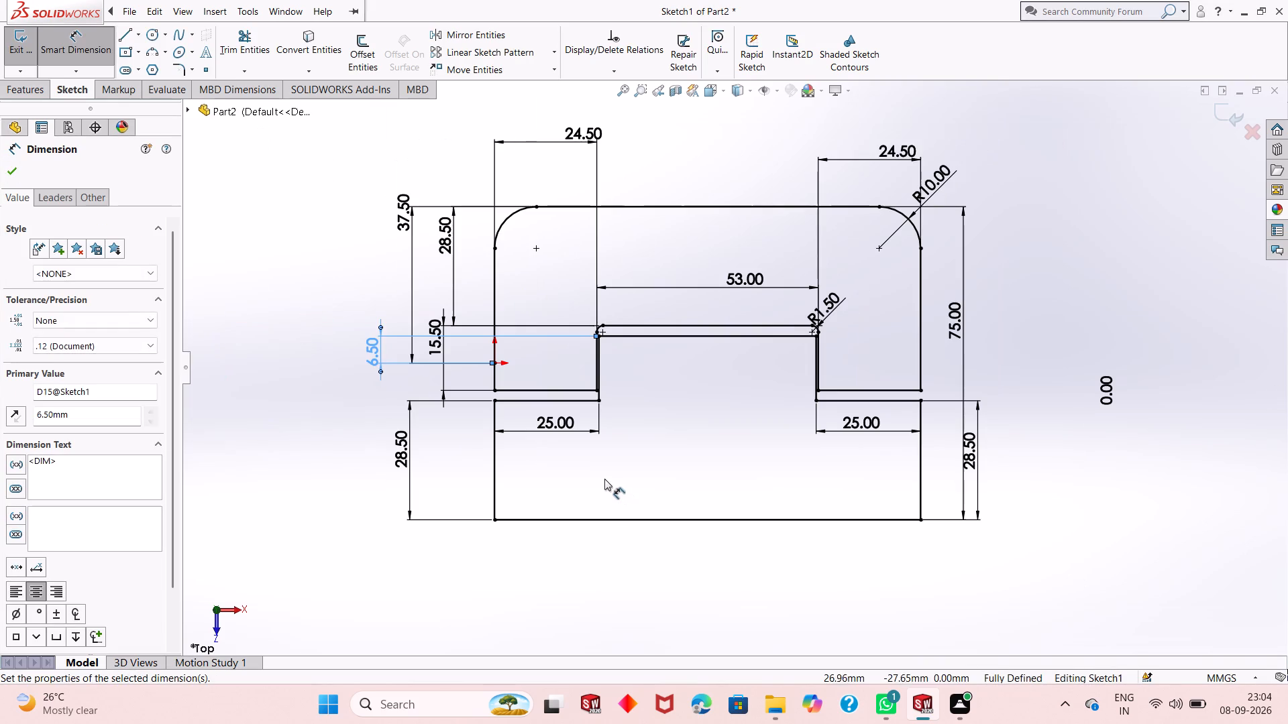
key("Escape")
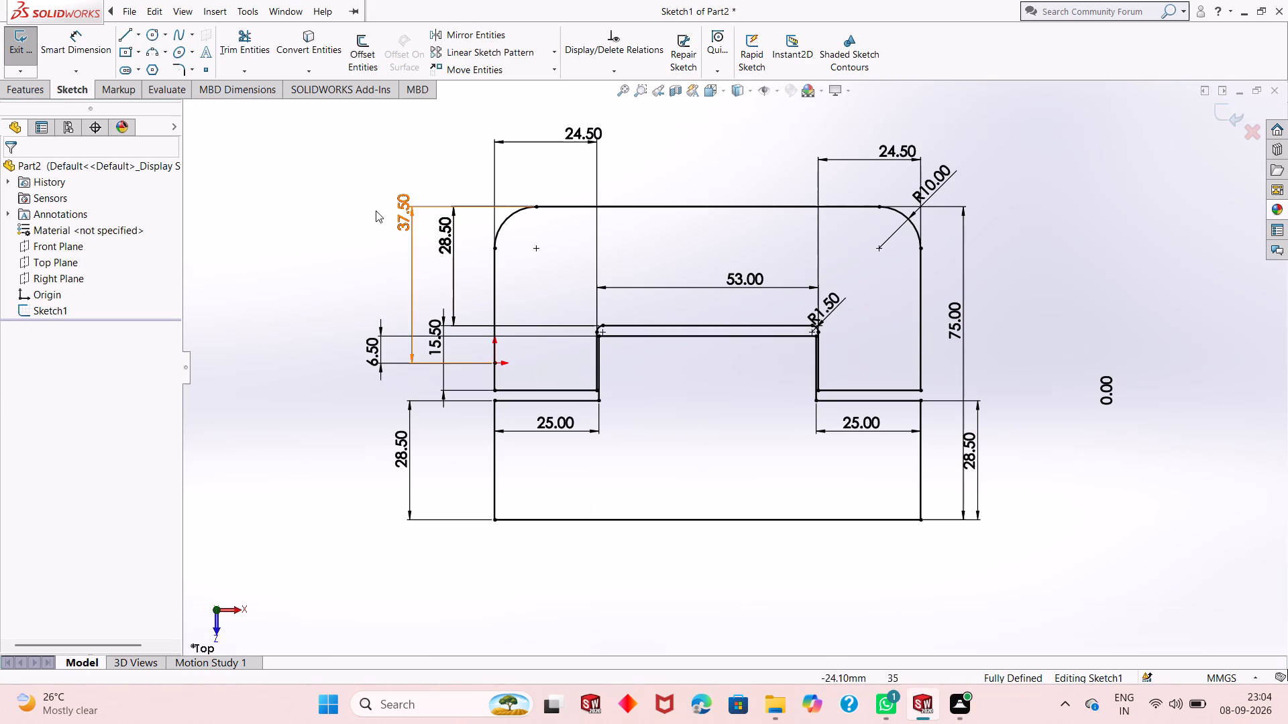
Fillet the two corners where the lower outline's 25 mm horizontals meet its inner verticals with a 1.5 mm radius.
left_click(186, 65)
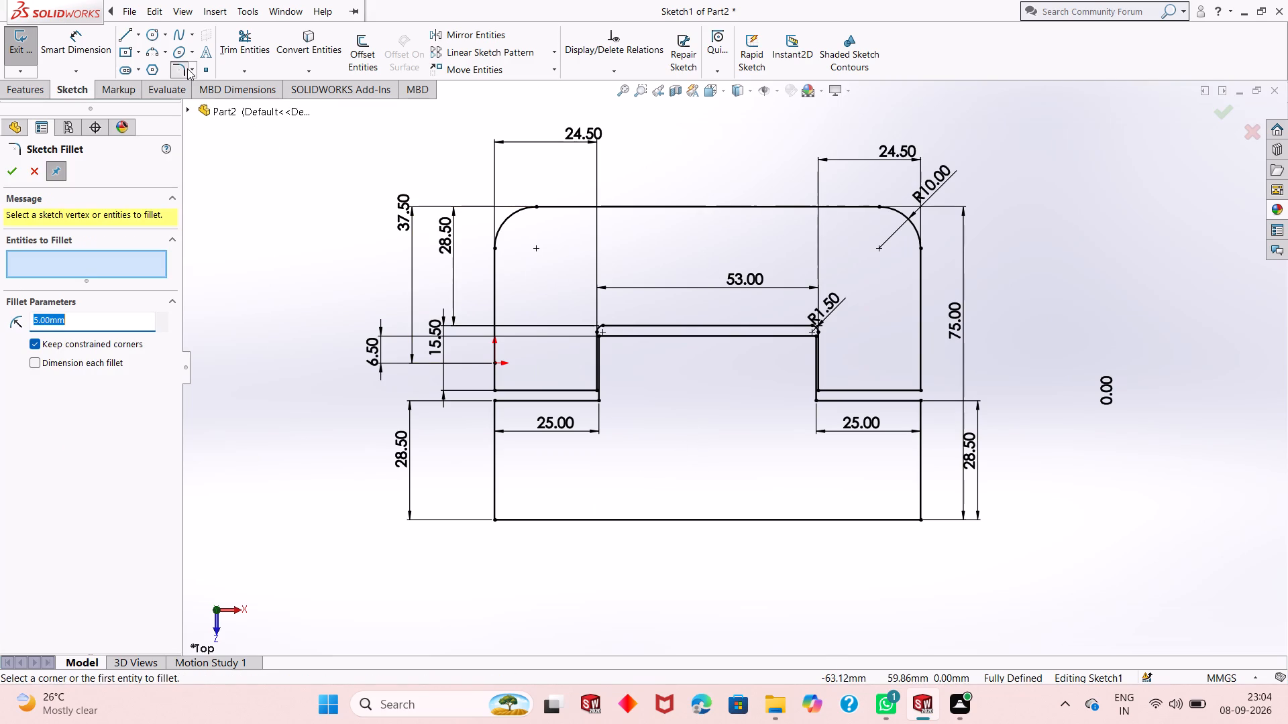
type("1.5")
key("Return")
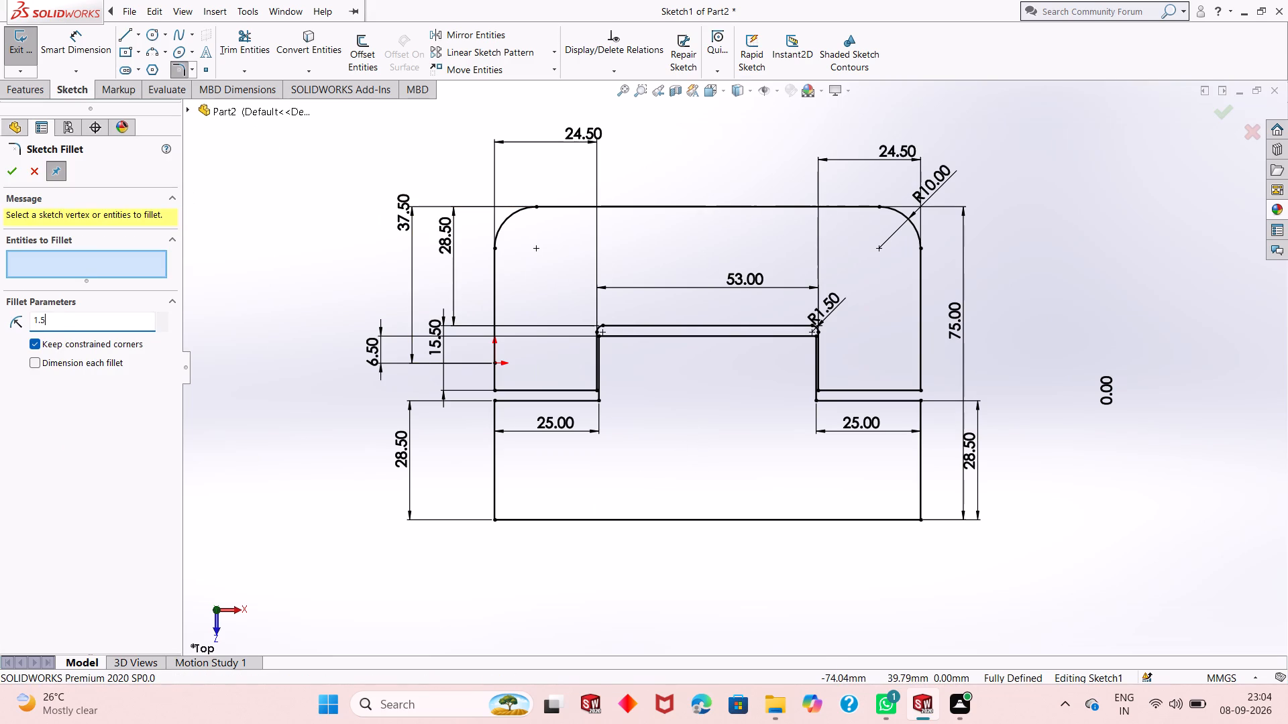
scroll(617, 399, "down", 6)
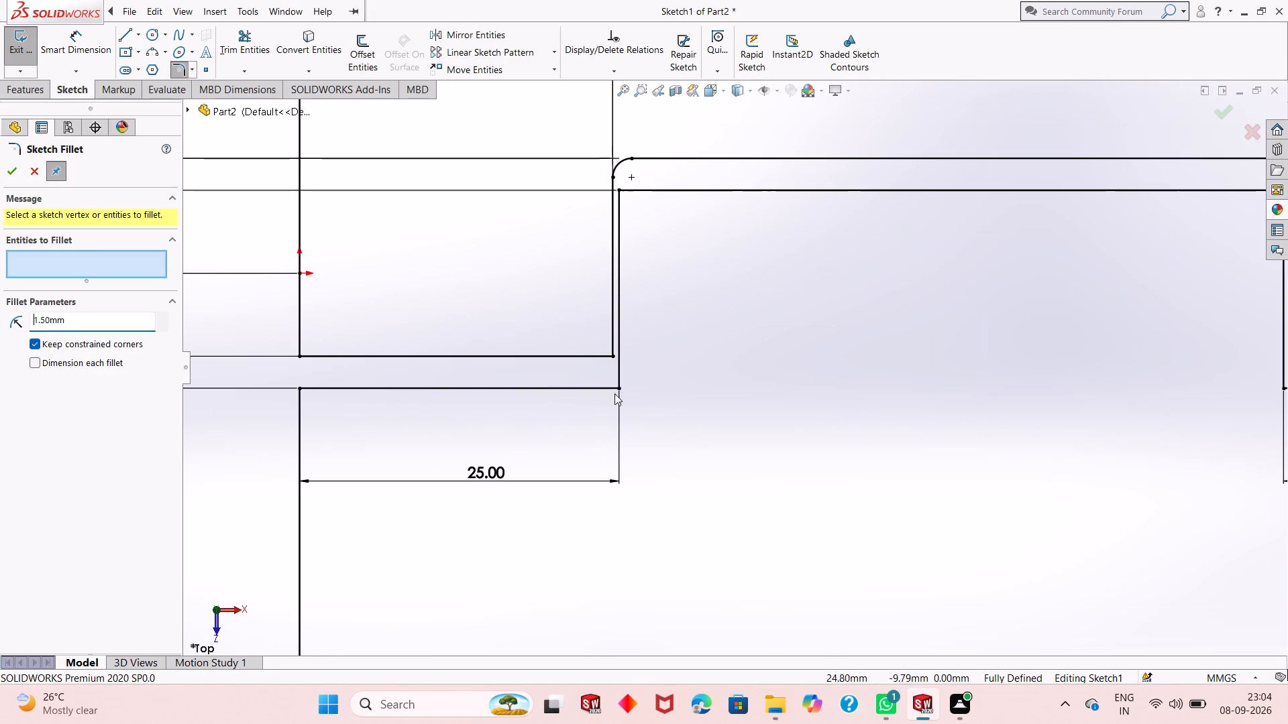
left_click(621, 373)
left_click(610, 387)
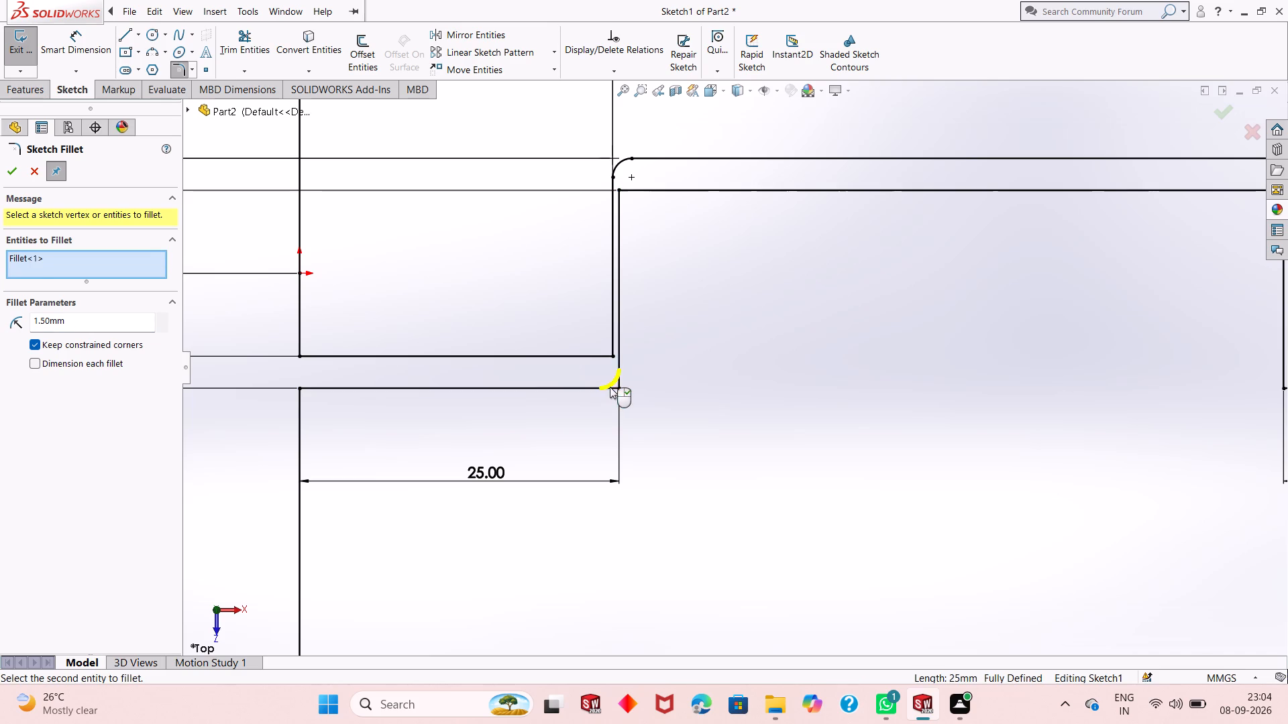
scroll(931, 491, "up", 4)
scroll(998, 426, "down", 3)
scroll(1062, 375, "down", 2)
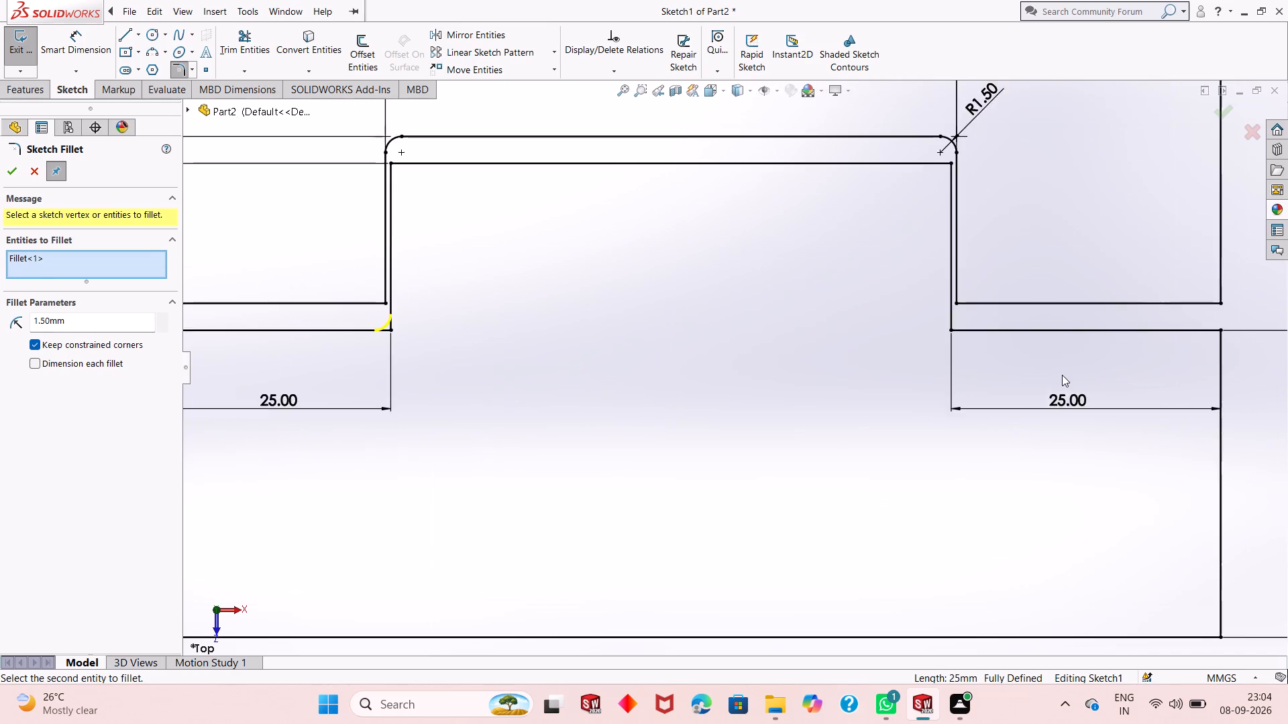
scroll(1062, 375, "down", 1)
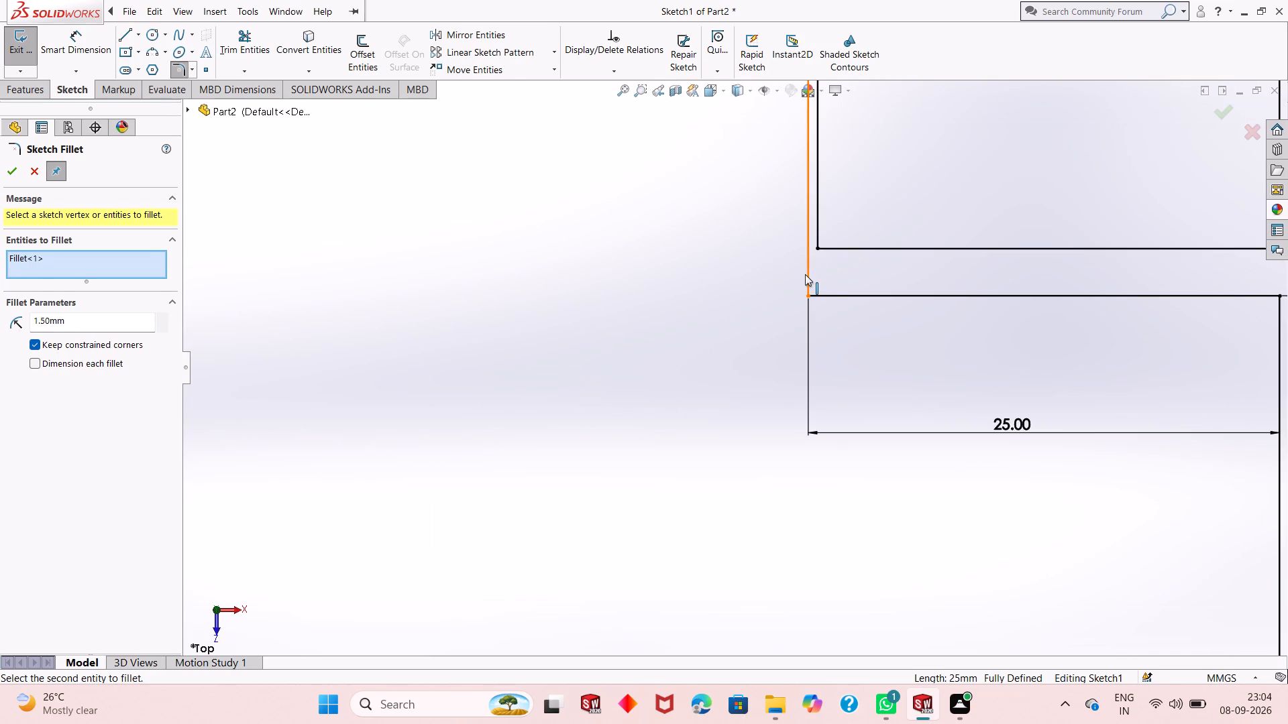
left_click(804, 274)
left_click(833, 296)
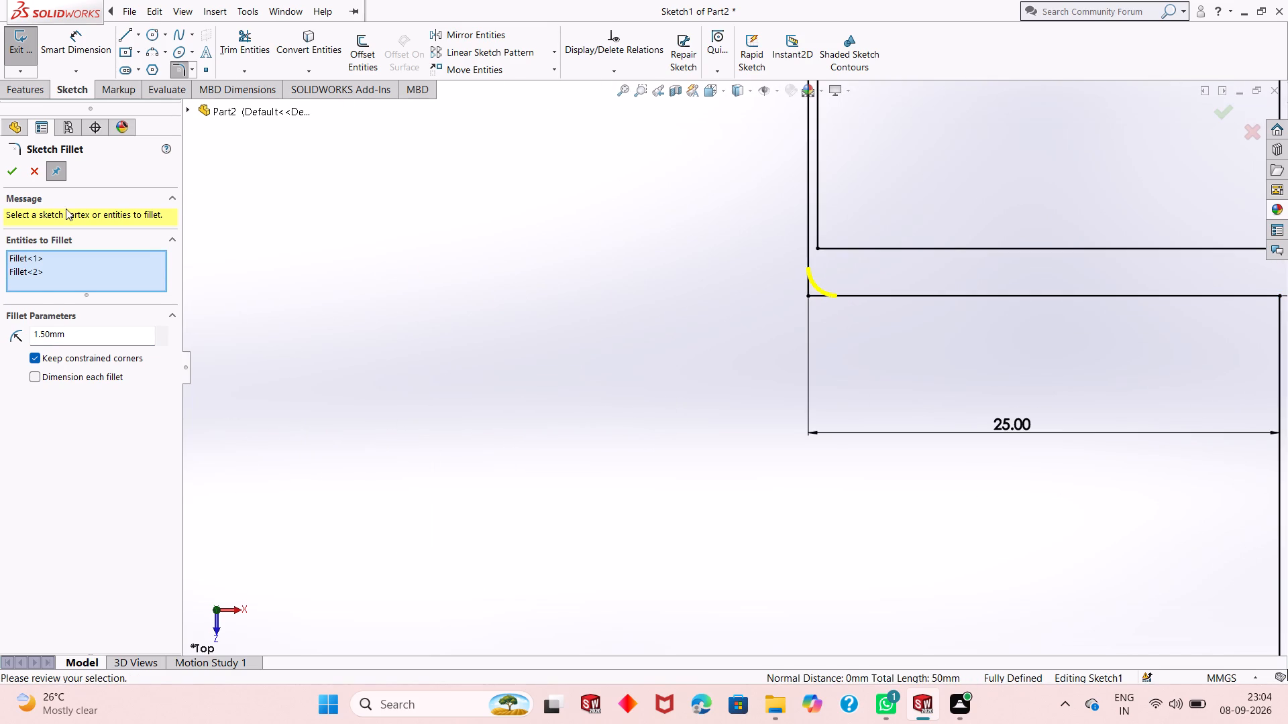
left_click(12, 178)
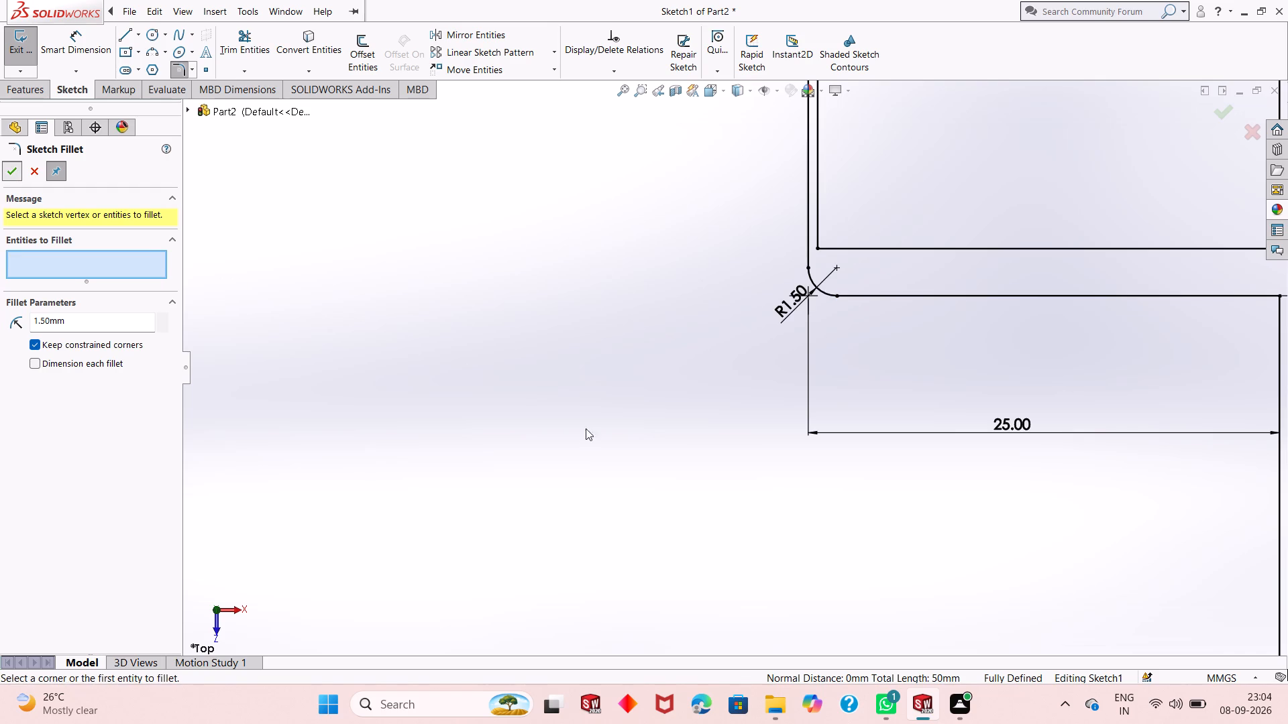
Fillet the lower outline's two bottom outer corners with a 10 mm radius.
scroll(599, 433, "up", 9)
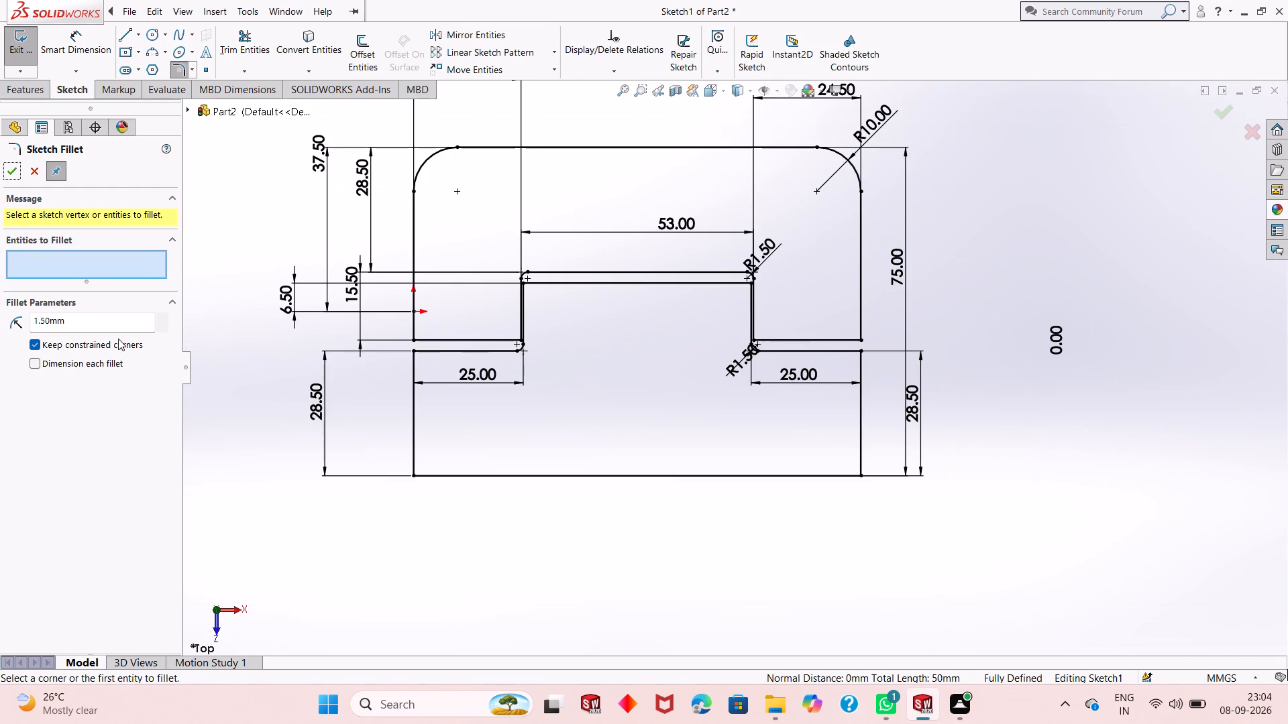
double_click(98, 322)
type("10")
key("Return")
scroll(339, 497, "down", 3)
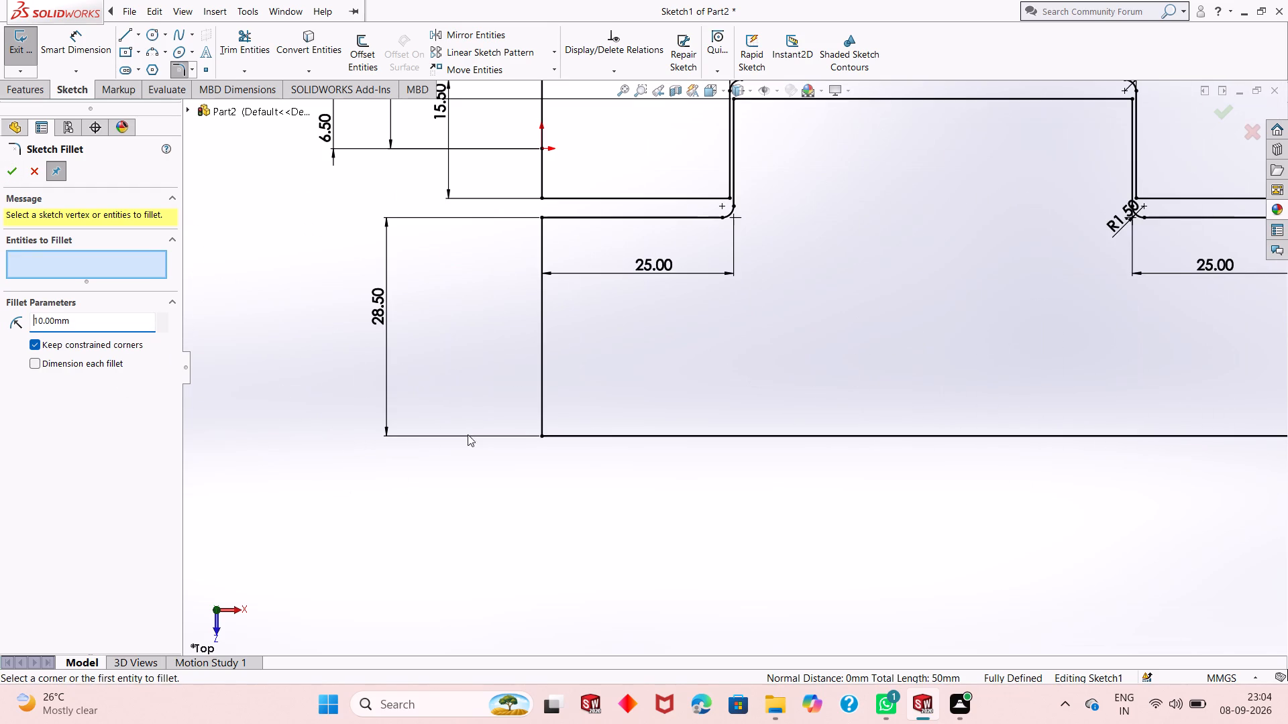
left_click(537, 404)
left_click(542, 400)
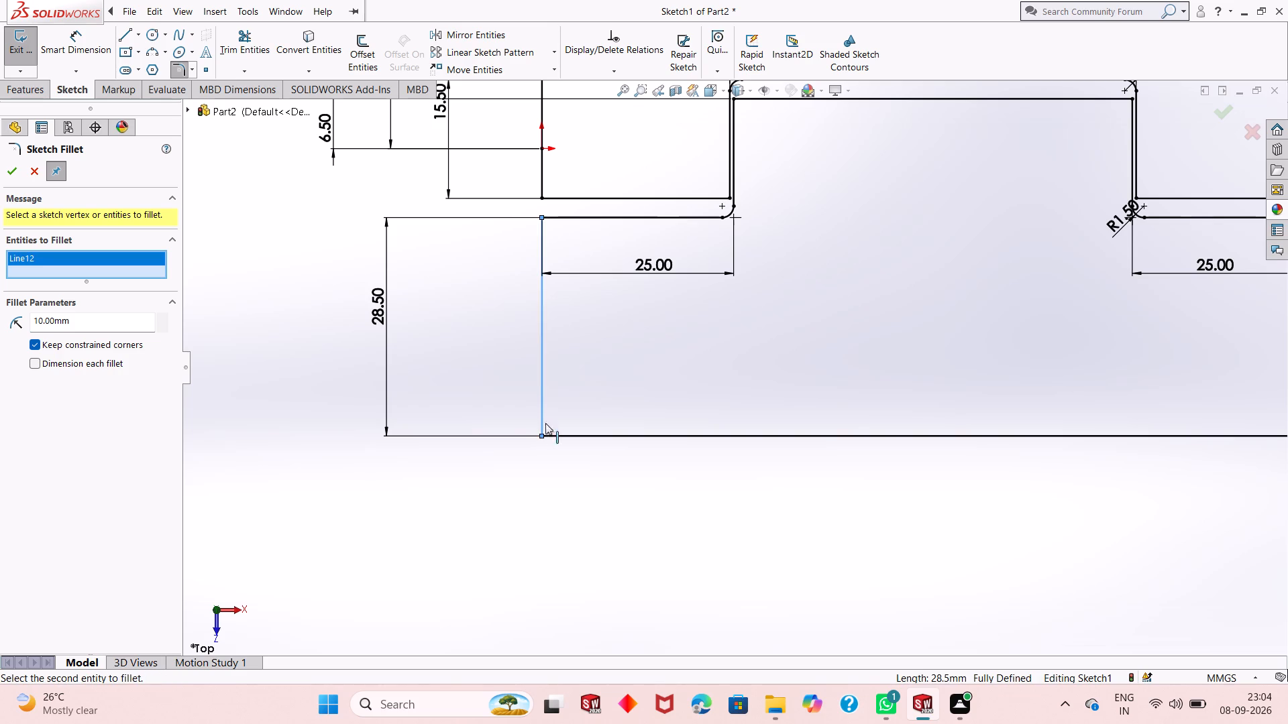
left_click(554, 440)
scroll(551, 442, "up", 6)
scroll(935, 400, "down", 3)
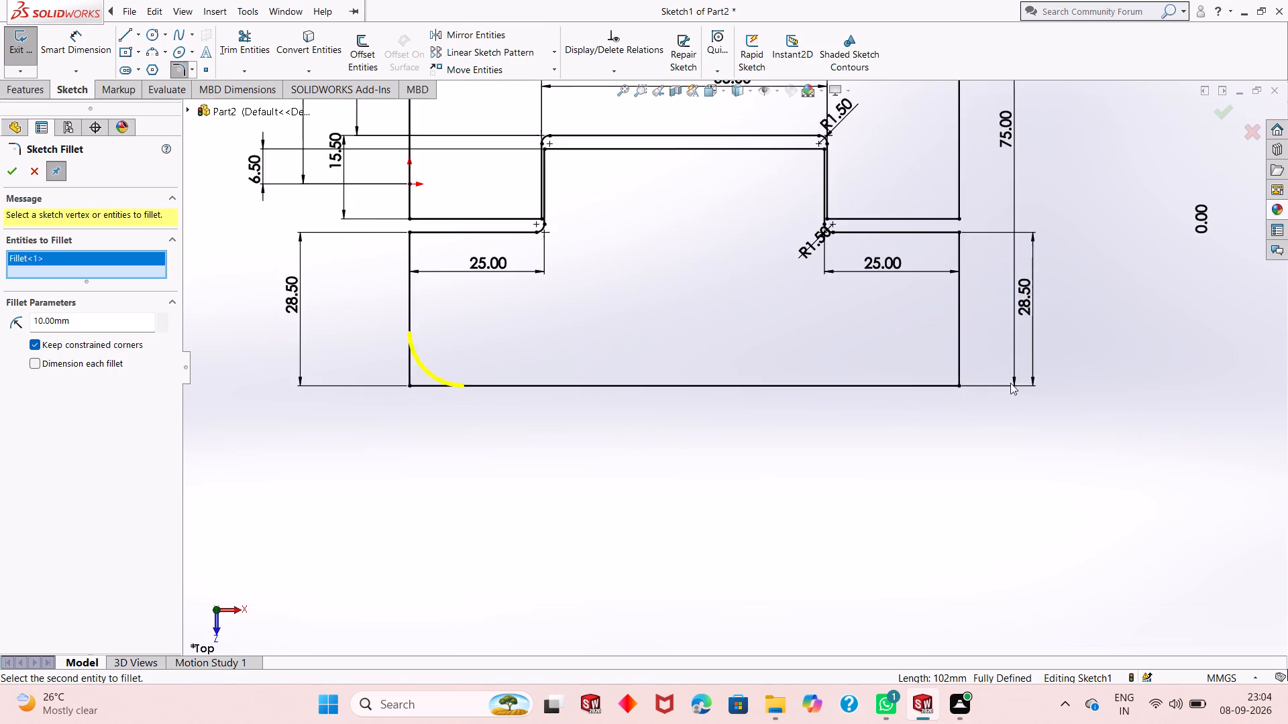
scroll(1010, 383, "down", 2)
left_click(902, 357)
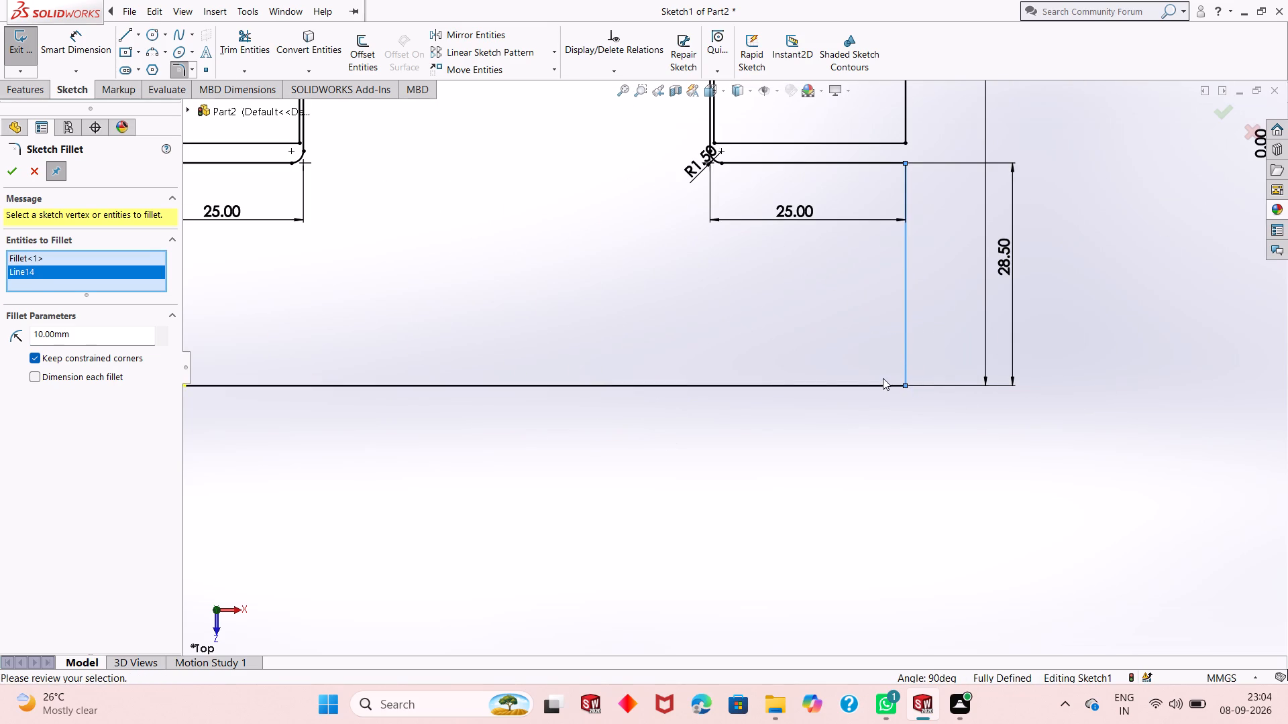
left_click(880, 383)
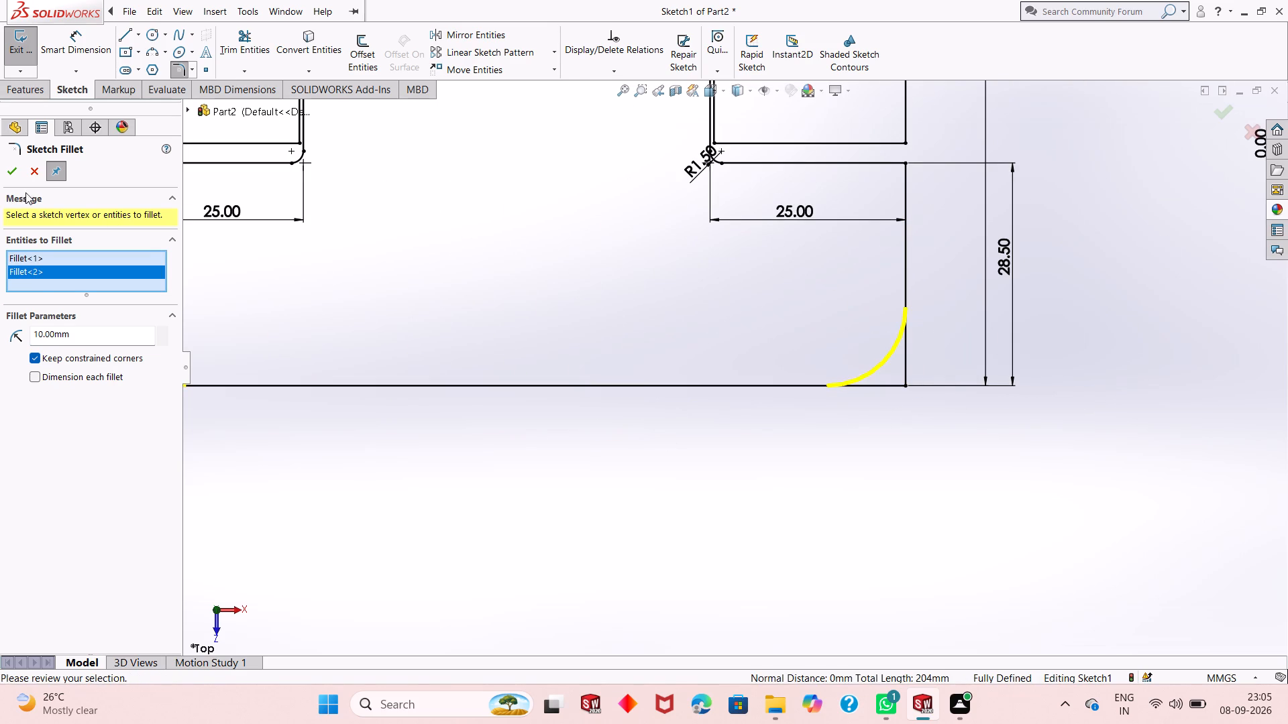
left_click(10, 170)
scroll(375, 304, "up", 4)
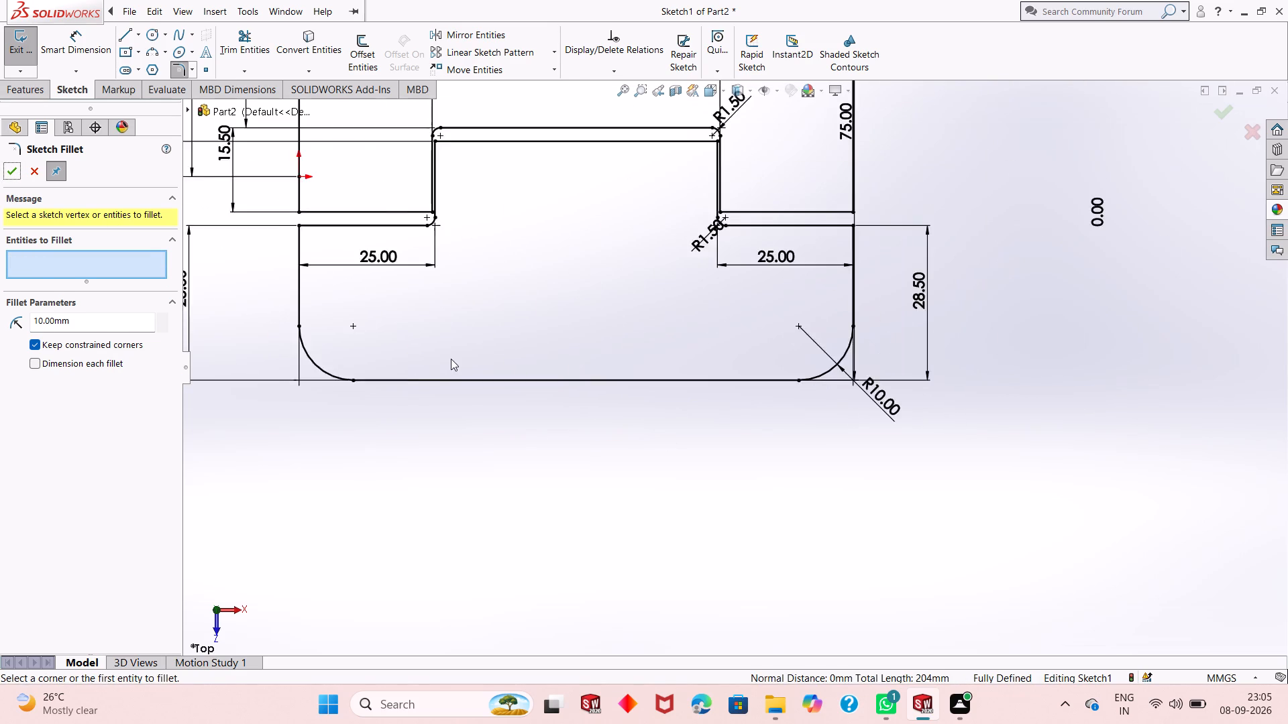
scroll(451, 359, "up", 2)
scroll(515, 317, "down", 1)
key("Escape")
key("Escape")
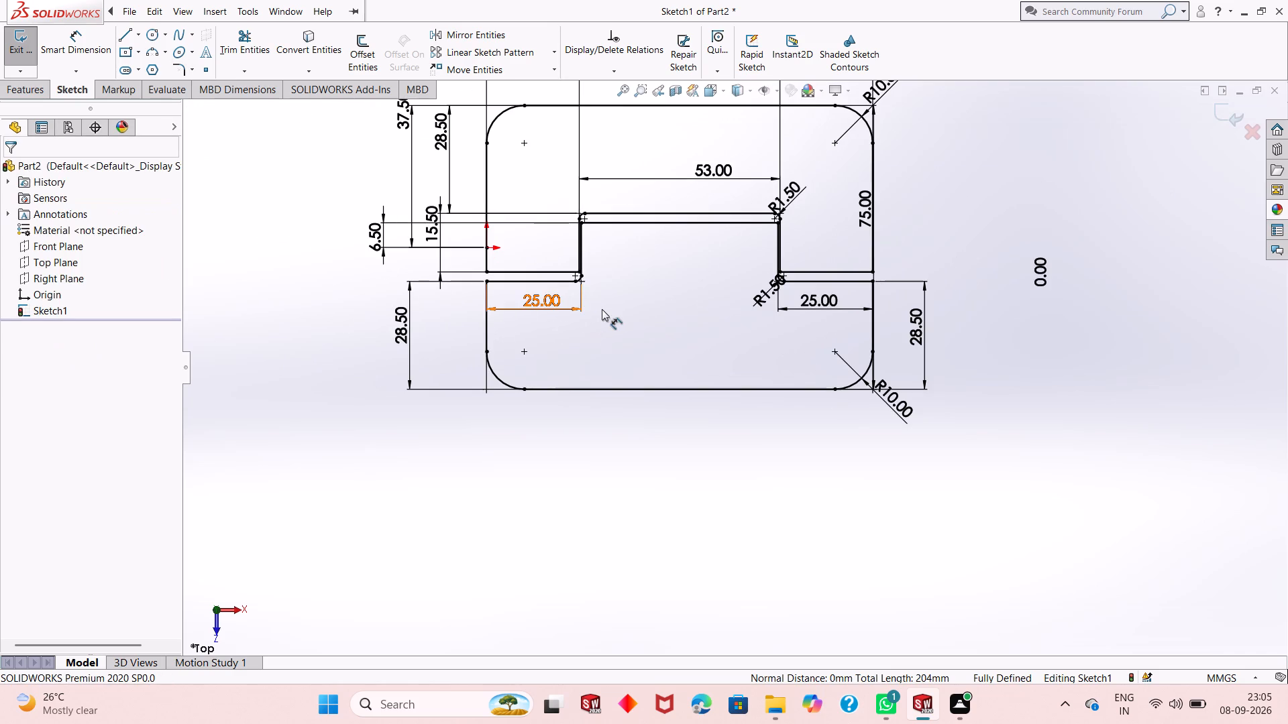
Start the Circle tool in the profile sketch.
scroll(645, 289, "up", 1)
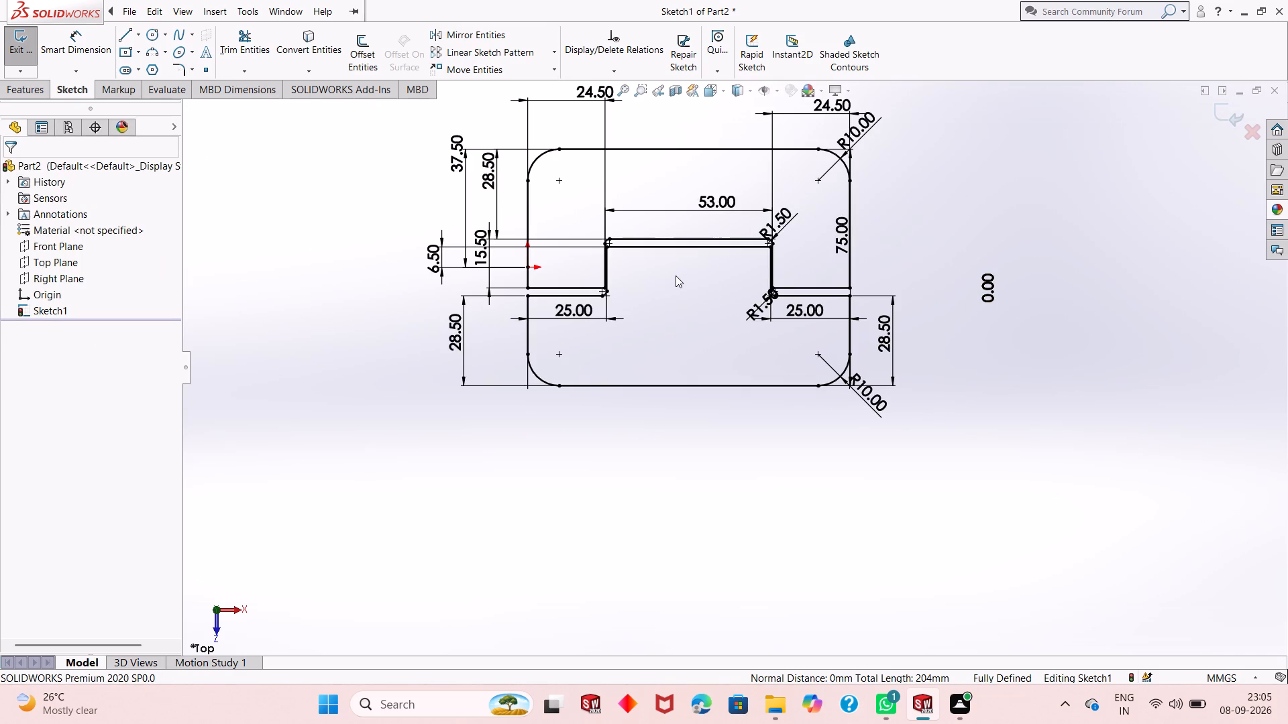
scroll(760, 269, "up", 2)
scroll(718, 320, "down", 3)
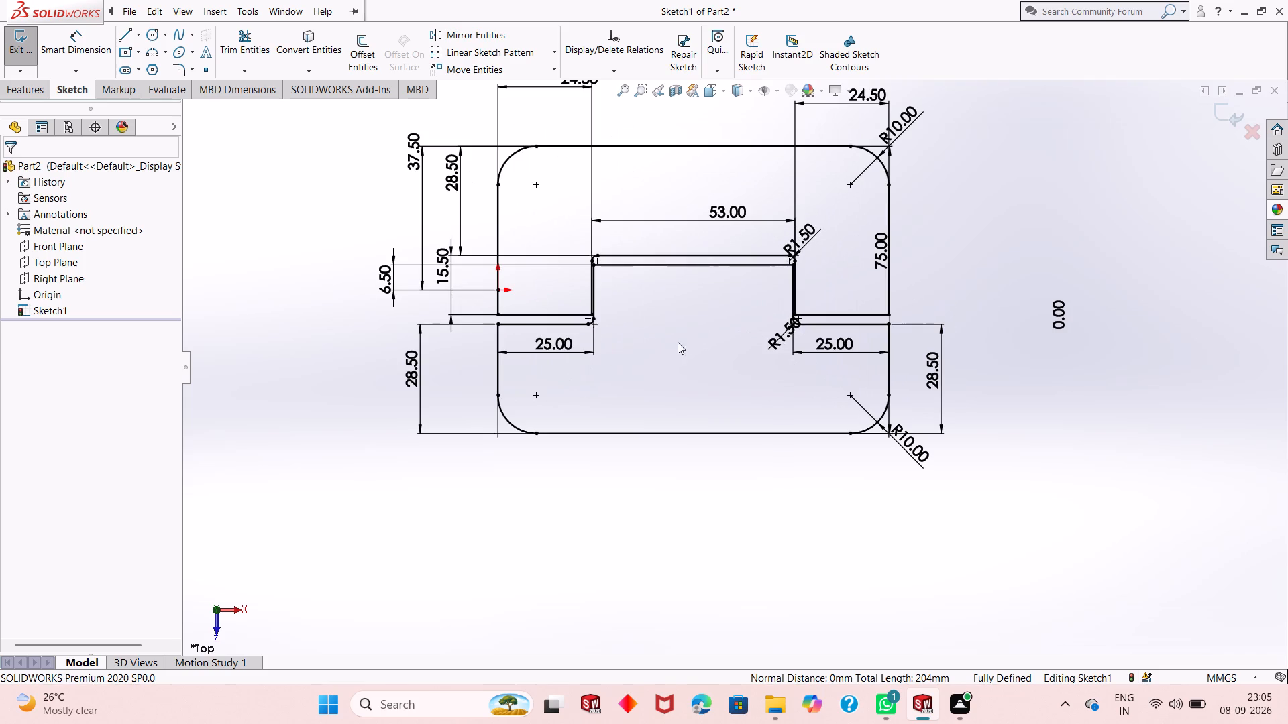
scroll(639, 369, "up", 1)
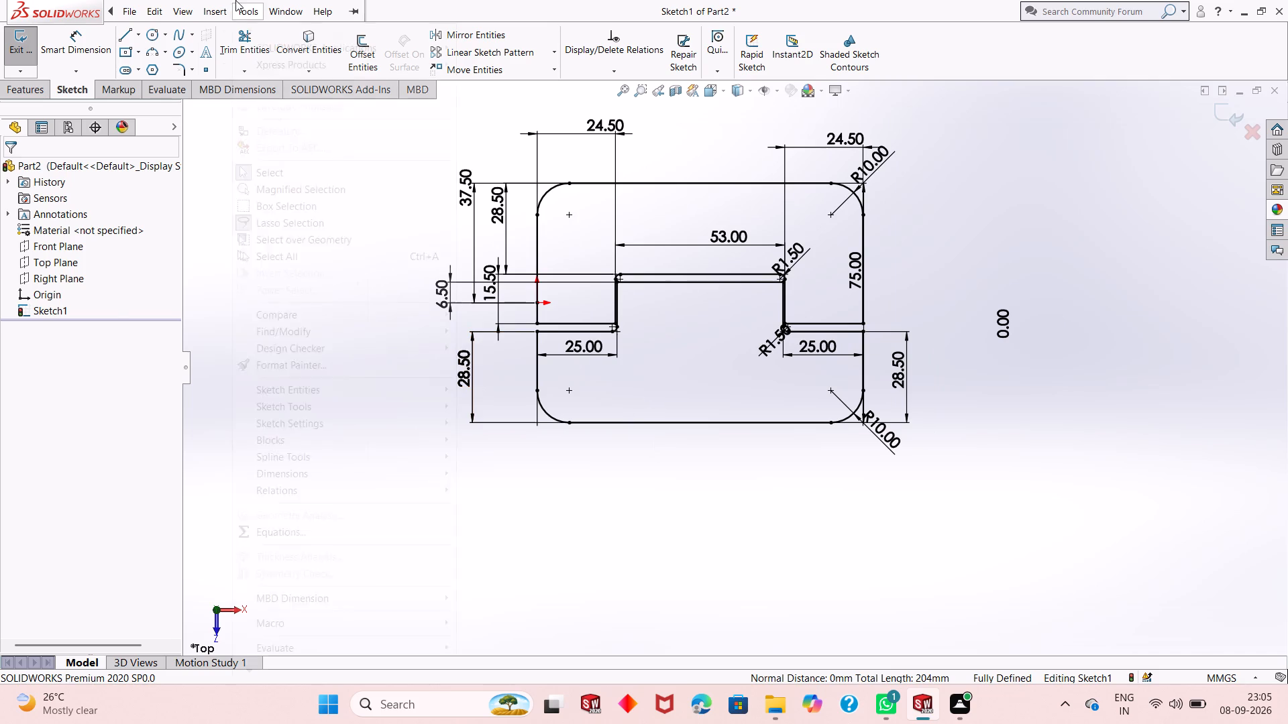
key("Escape")
left_click(158, 37)
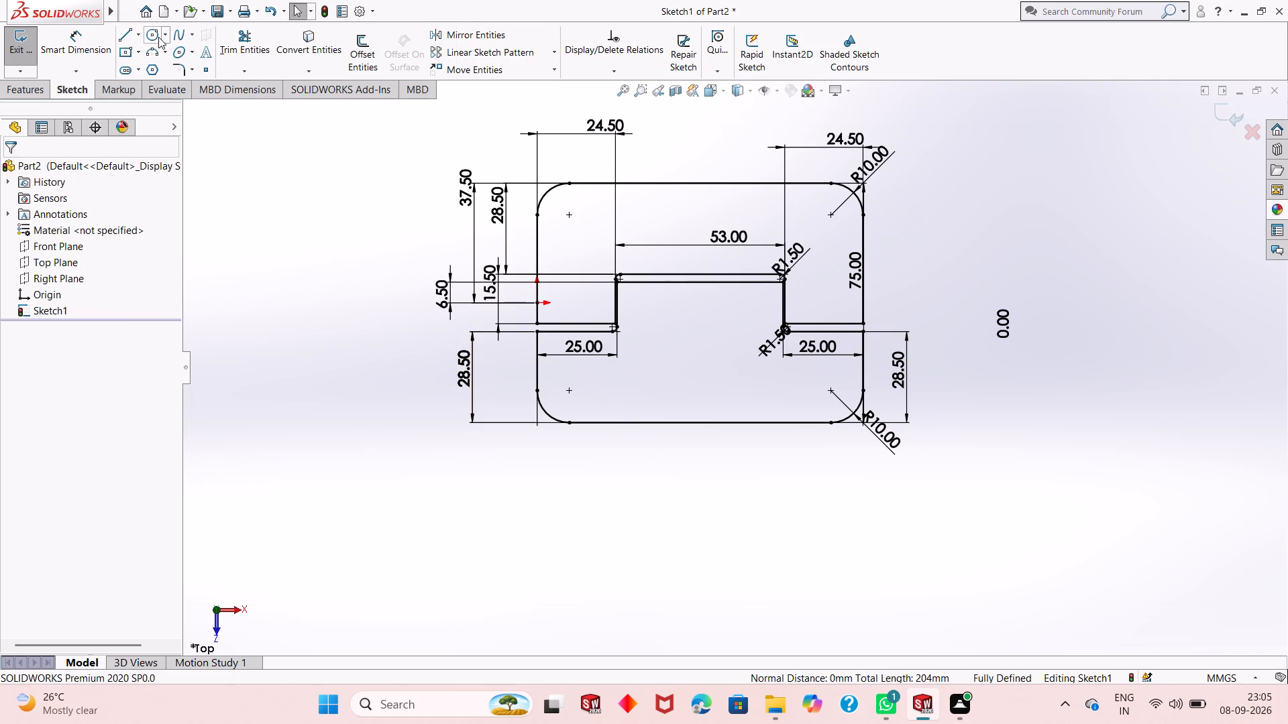
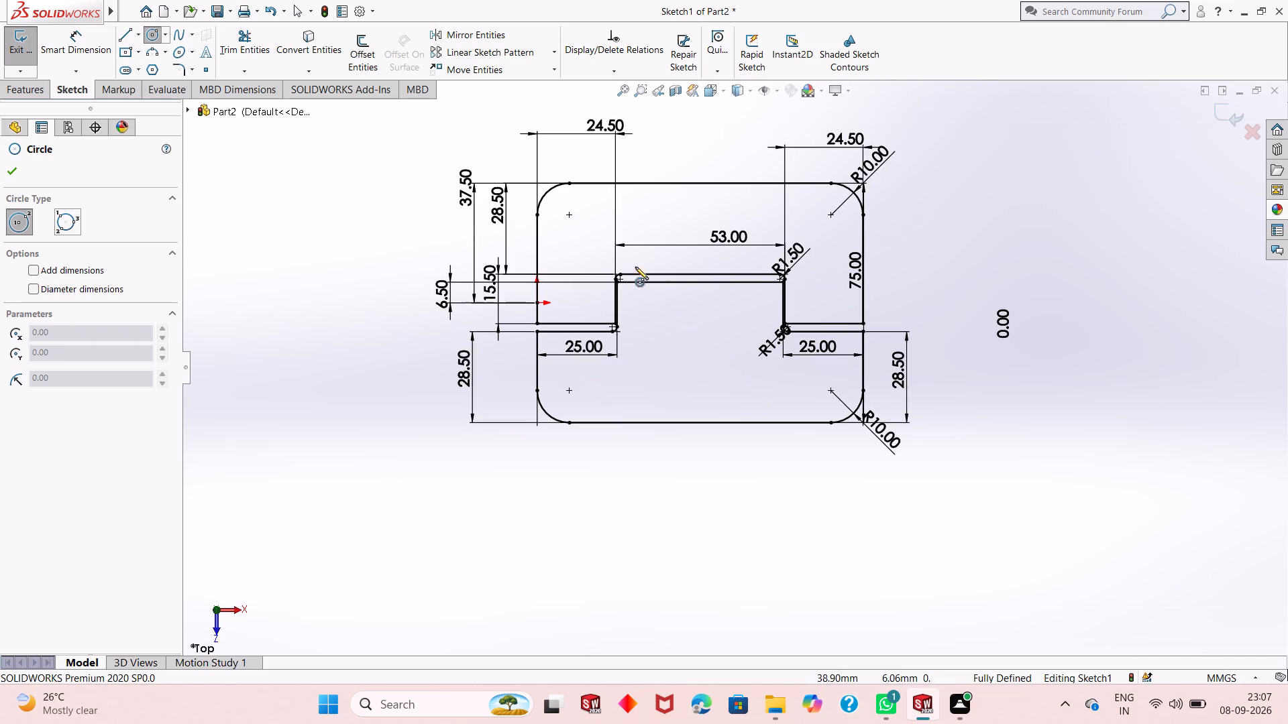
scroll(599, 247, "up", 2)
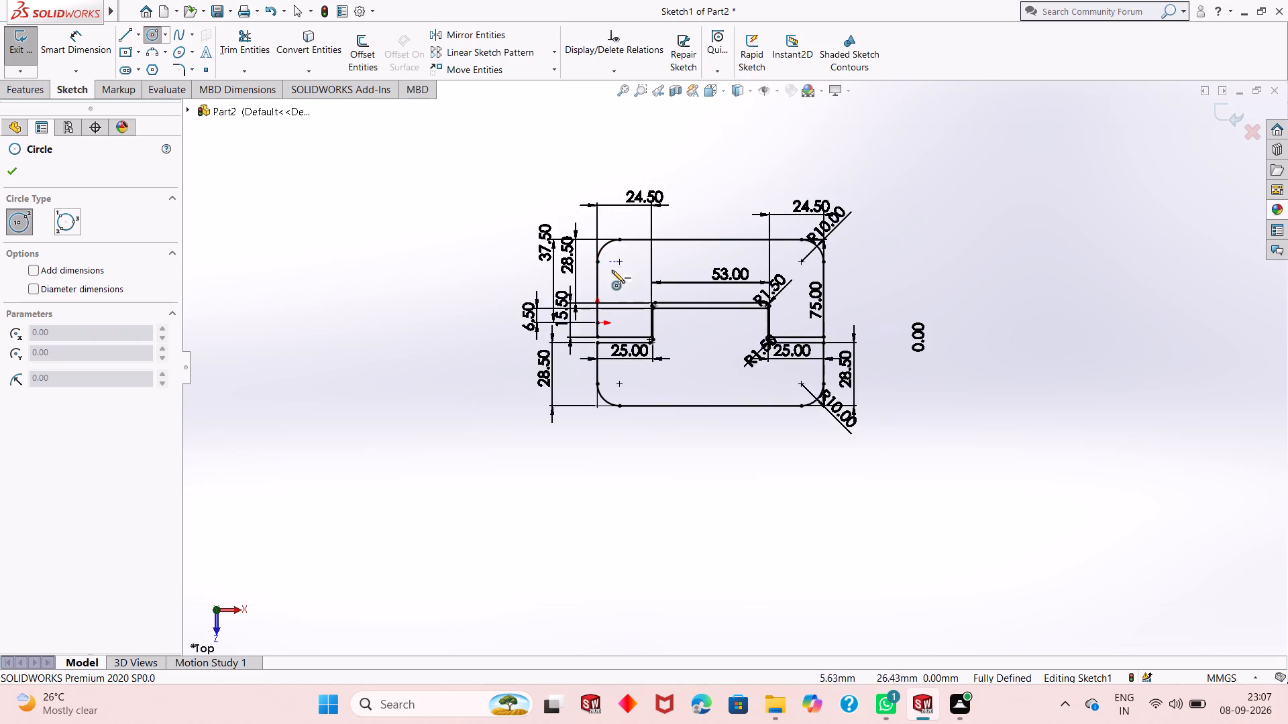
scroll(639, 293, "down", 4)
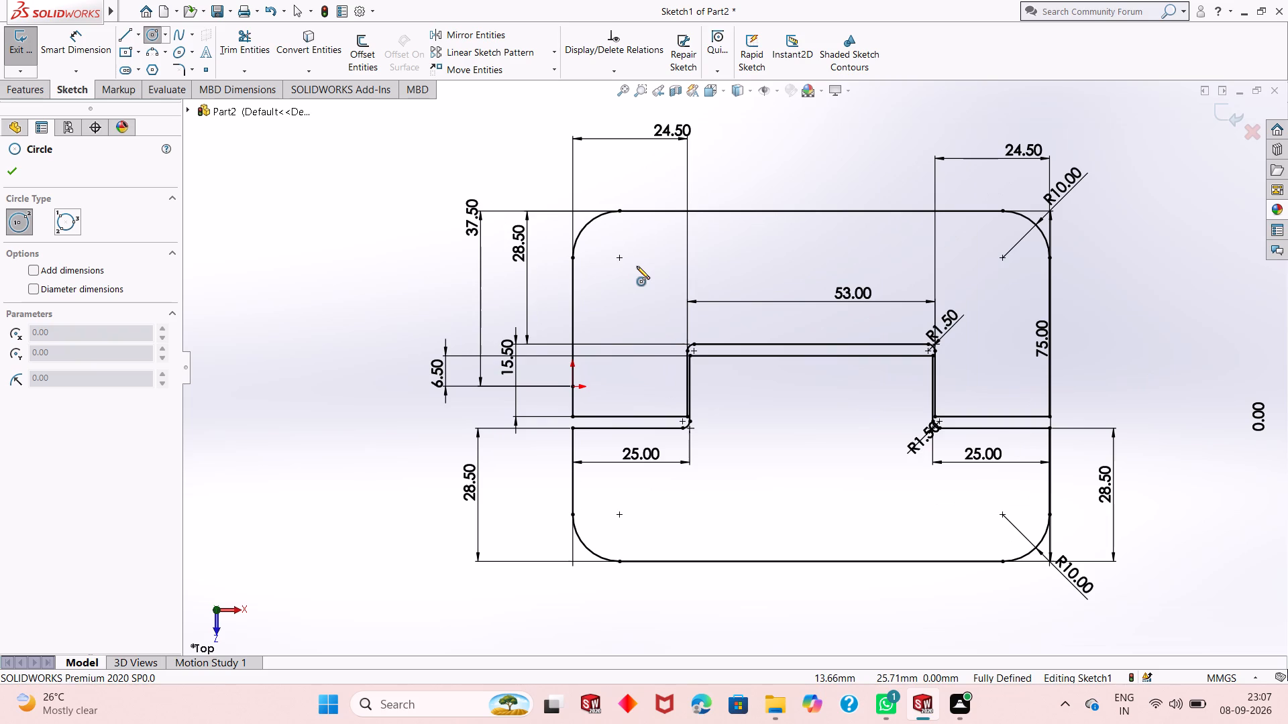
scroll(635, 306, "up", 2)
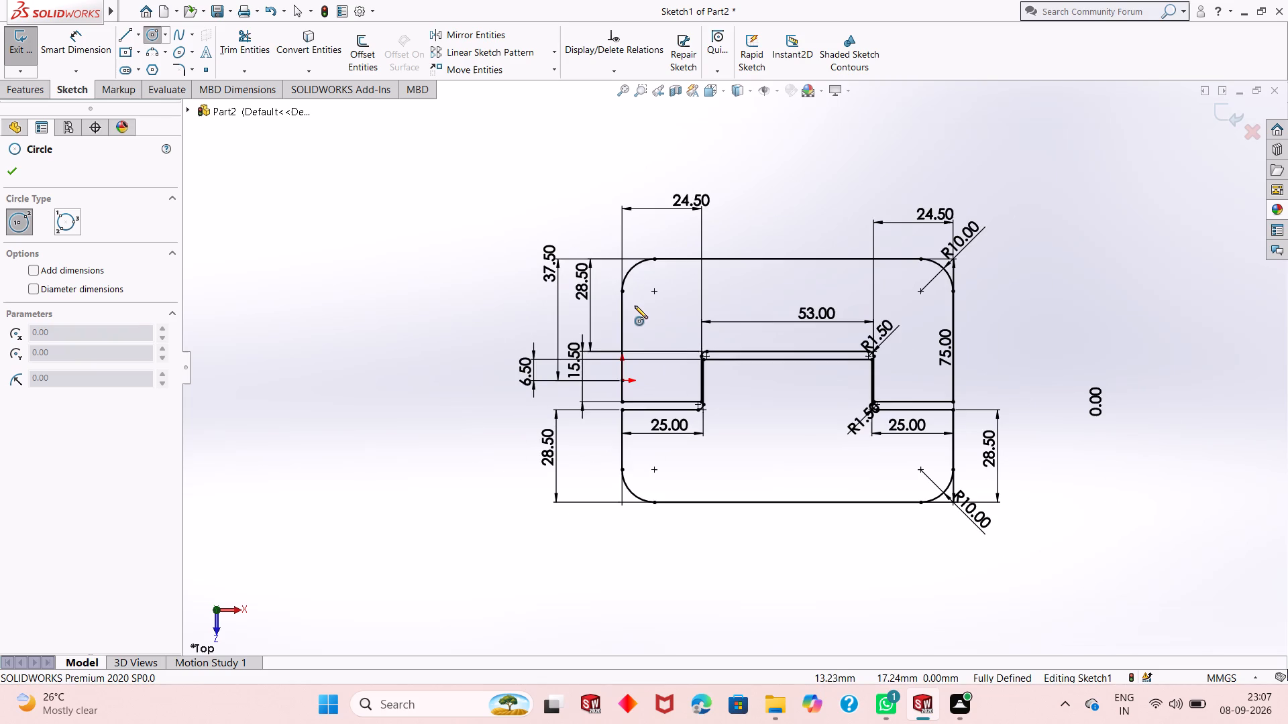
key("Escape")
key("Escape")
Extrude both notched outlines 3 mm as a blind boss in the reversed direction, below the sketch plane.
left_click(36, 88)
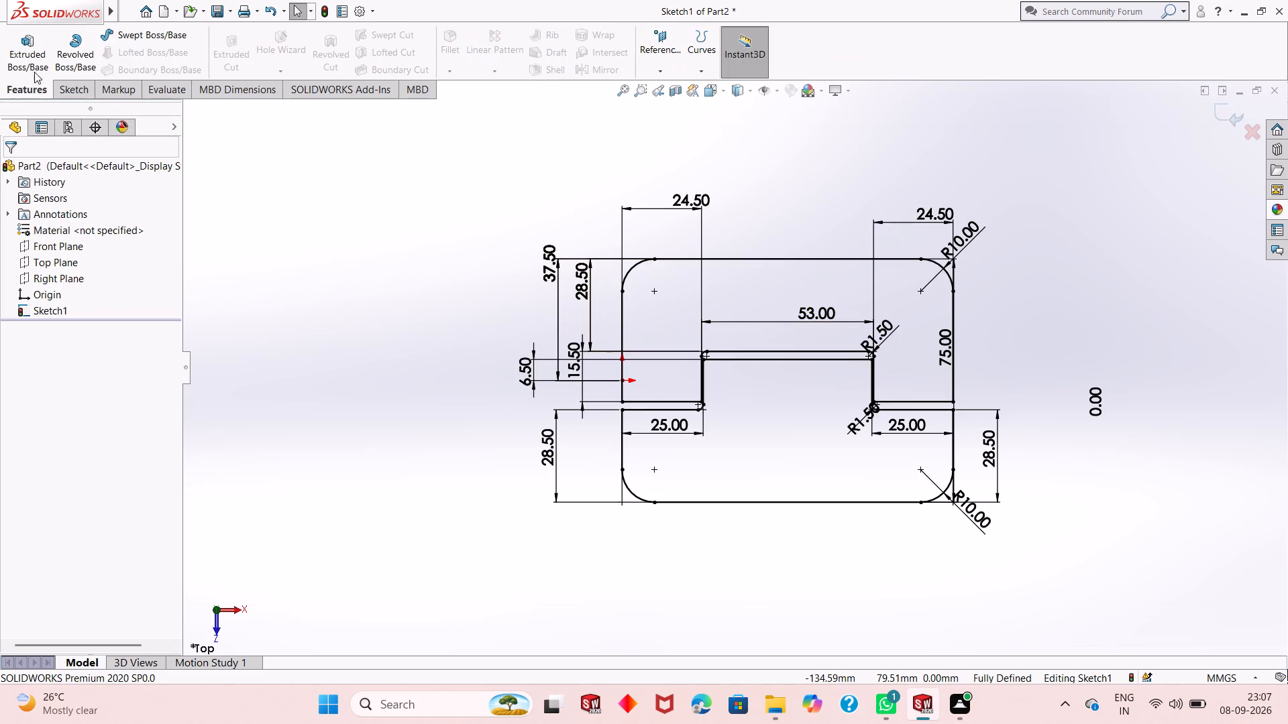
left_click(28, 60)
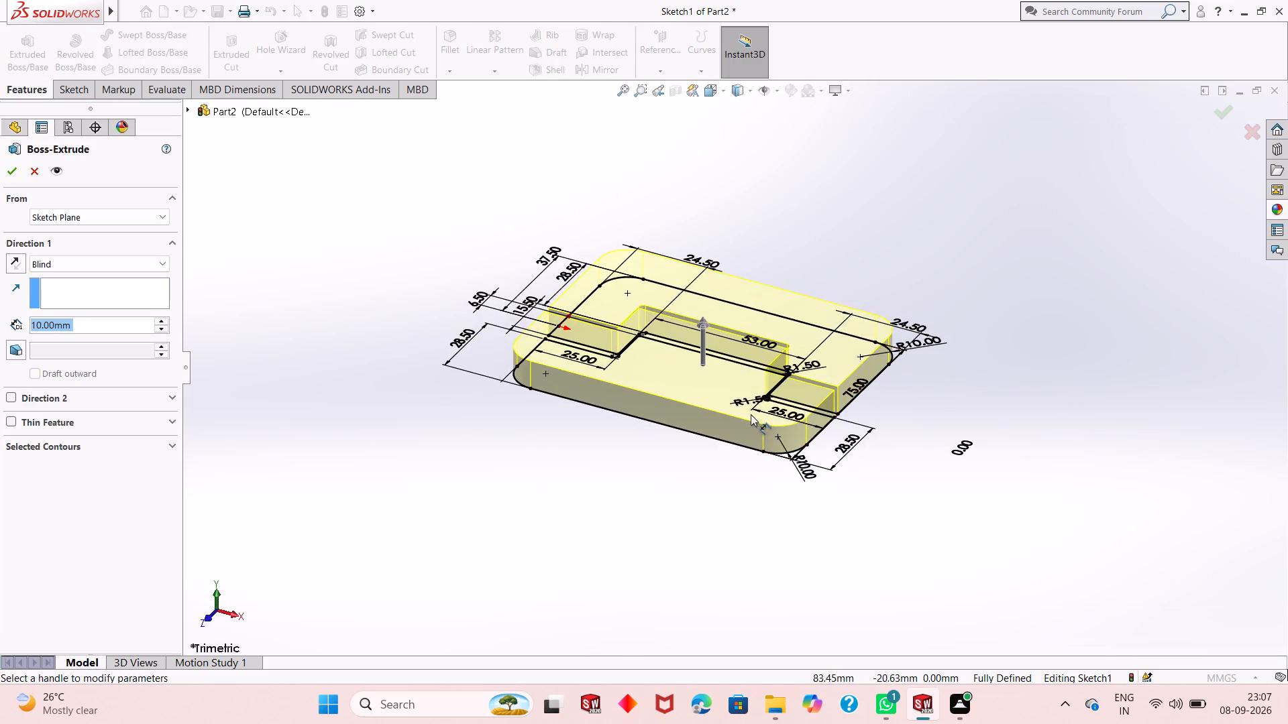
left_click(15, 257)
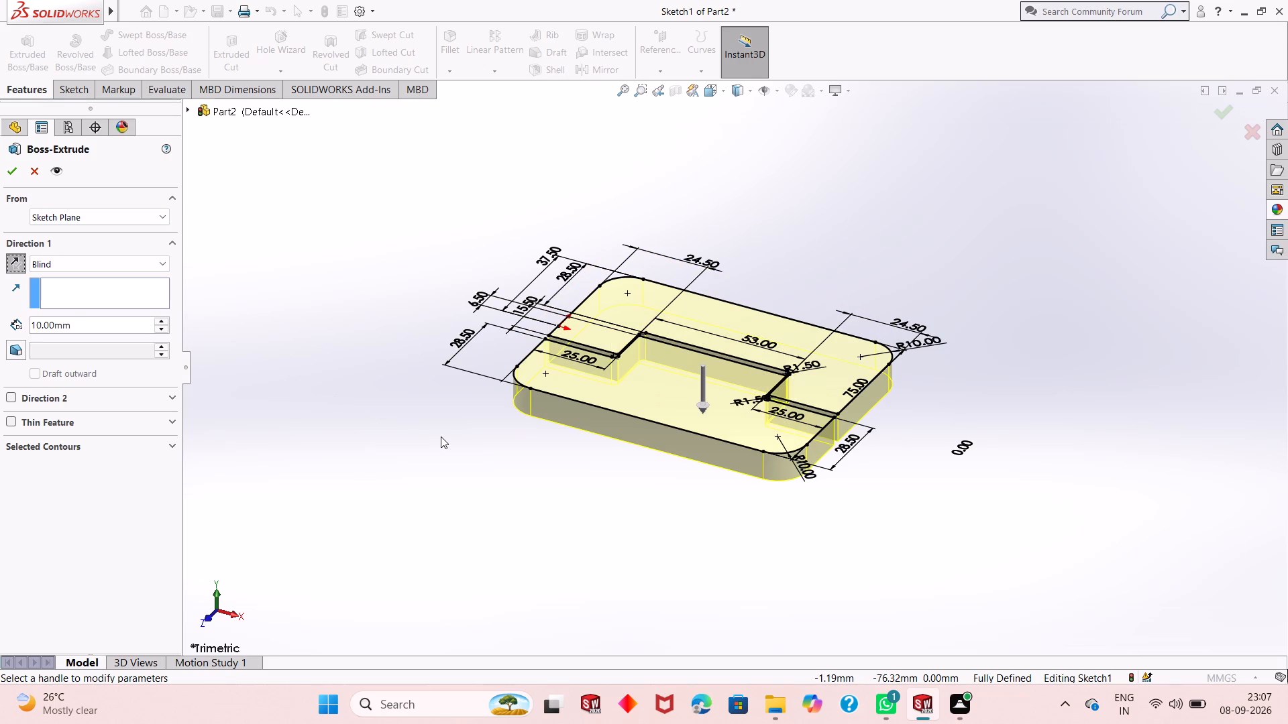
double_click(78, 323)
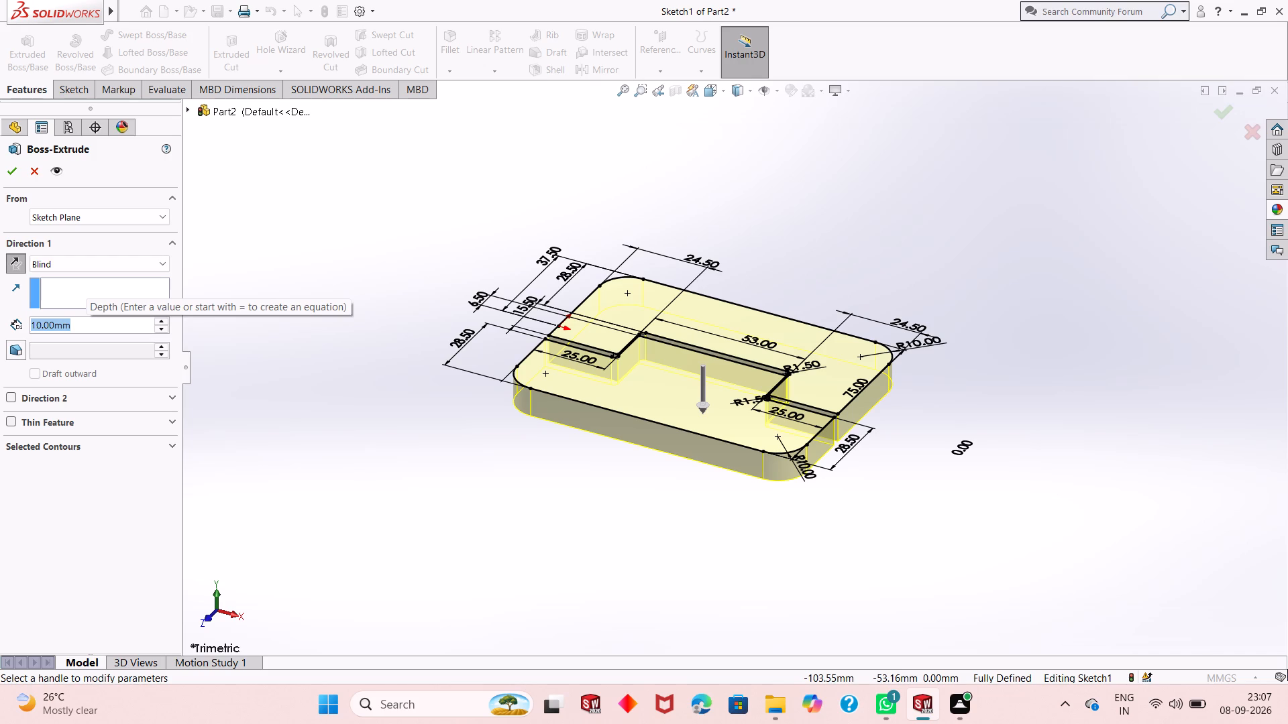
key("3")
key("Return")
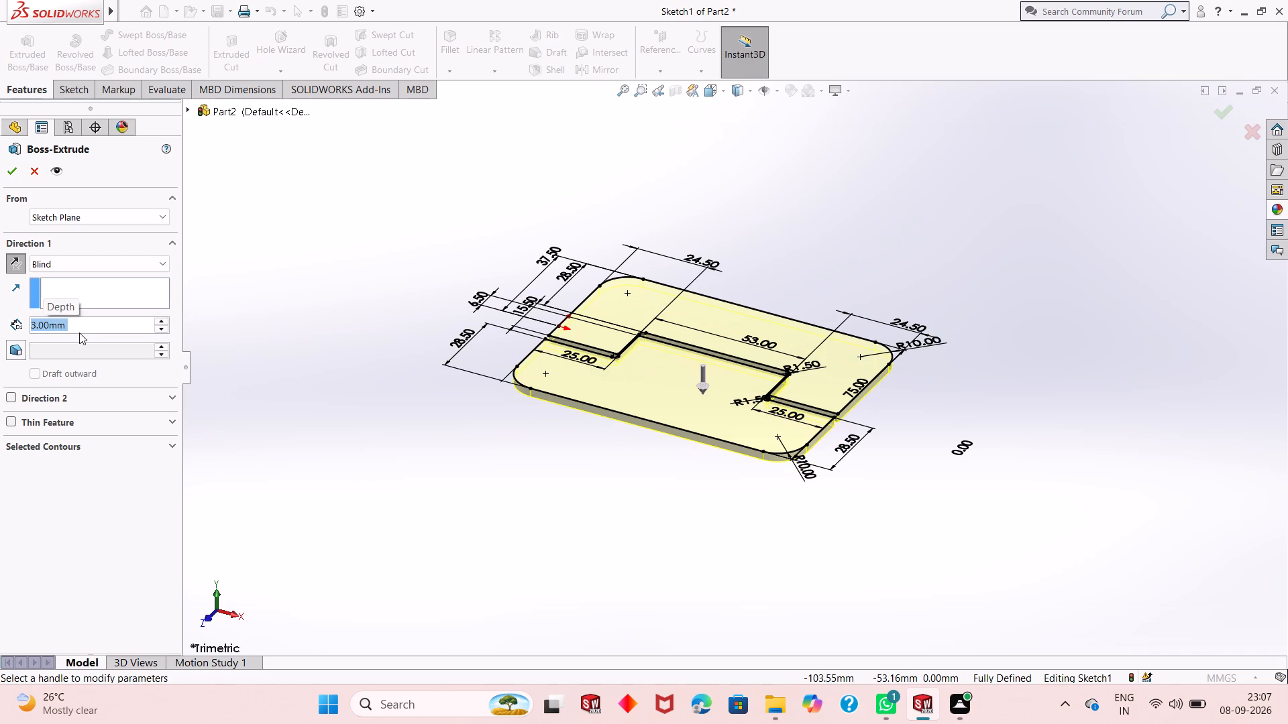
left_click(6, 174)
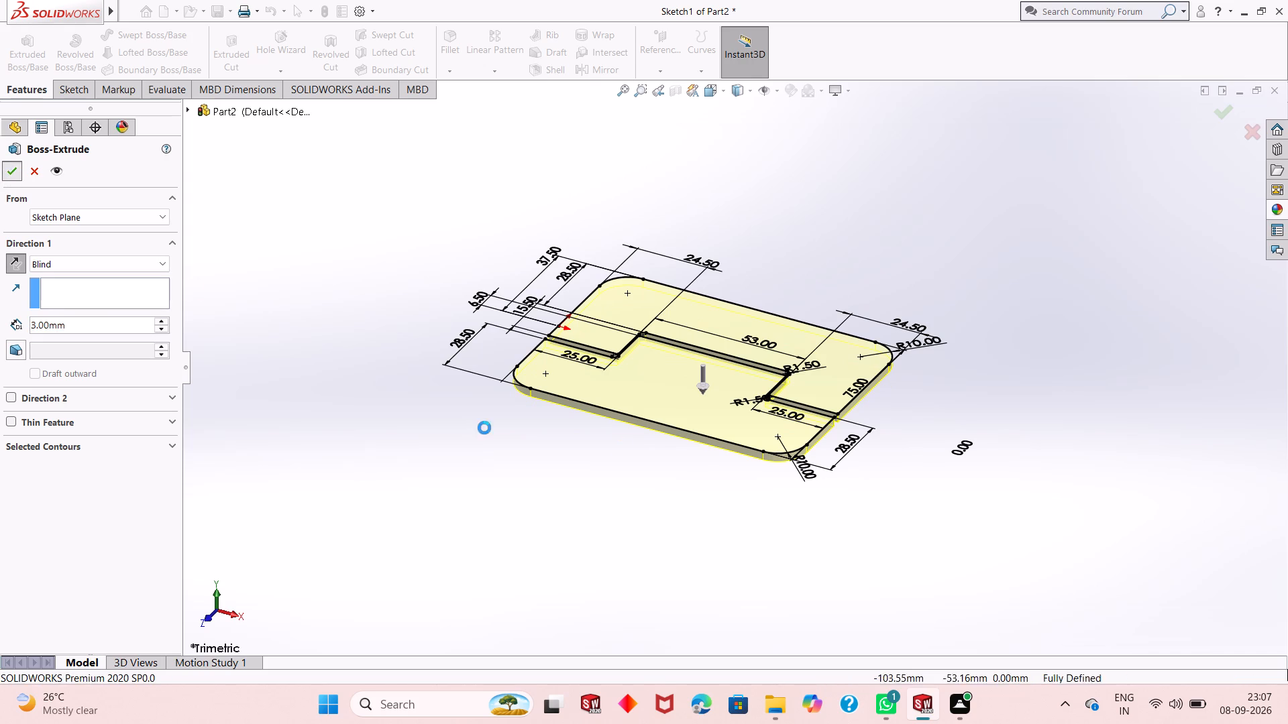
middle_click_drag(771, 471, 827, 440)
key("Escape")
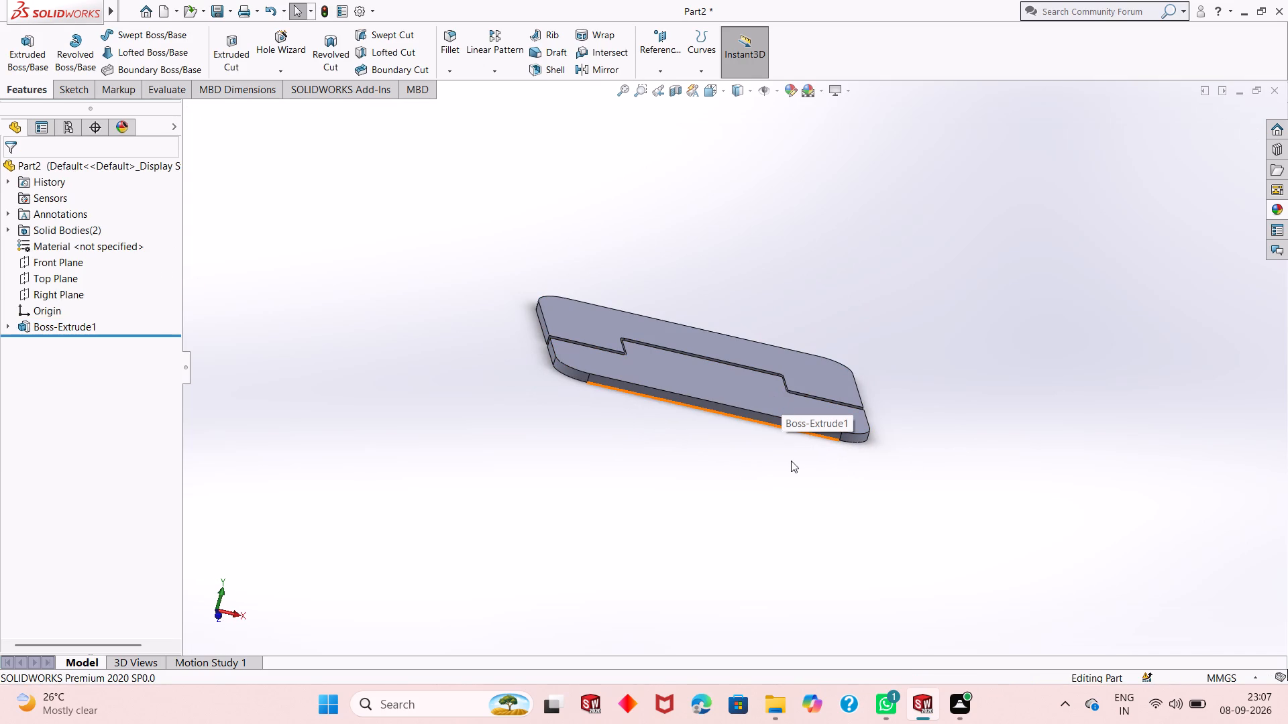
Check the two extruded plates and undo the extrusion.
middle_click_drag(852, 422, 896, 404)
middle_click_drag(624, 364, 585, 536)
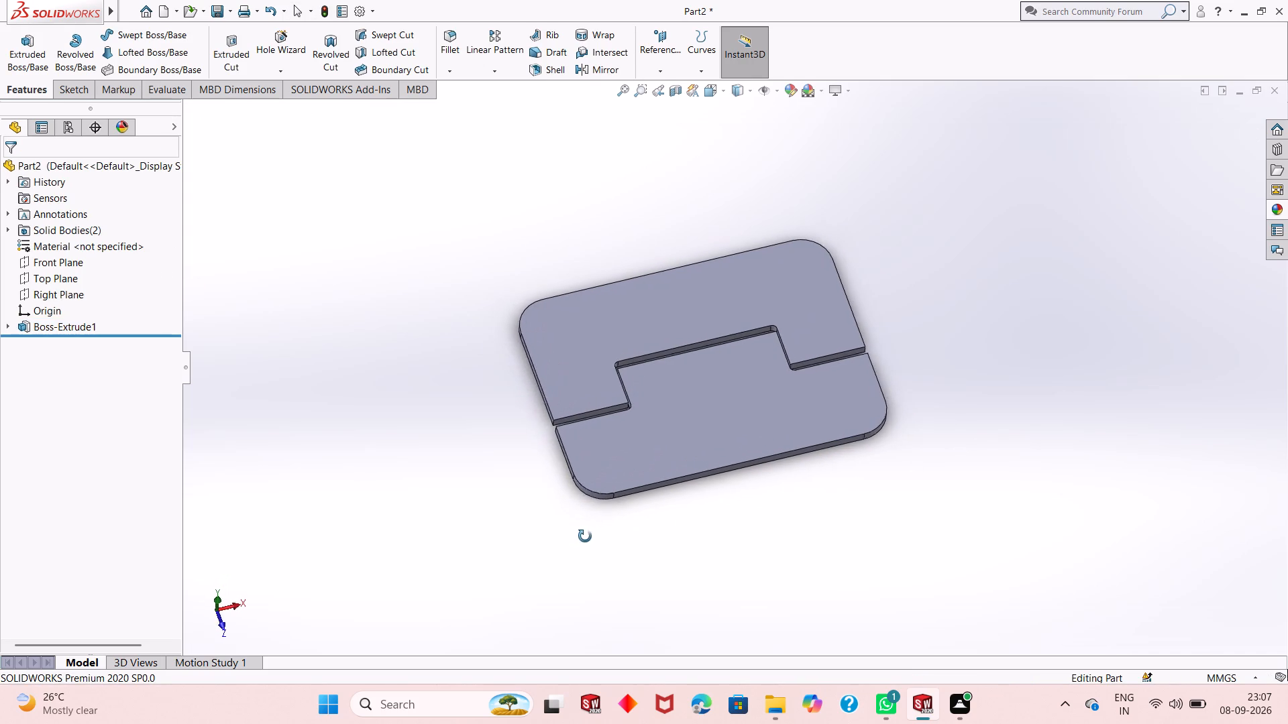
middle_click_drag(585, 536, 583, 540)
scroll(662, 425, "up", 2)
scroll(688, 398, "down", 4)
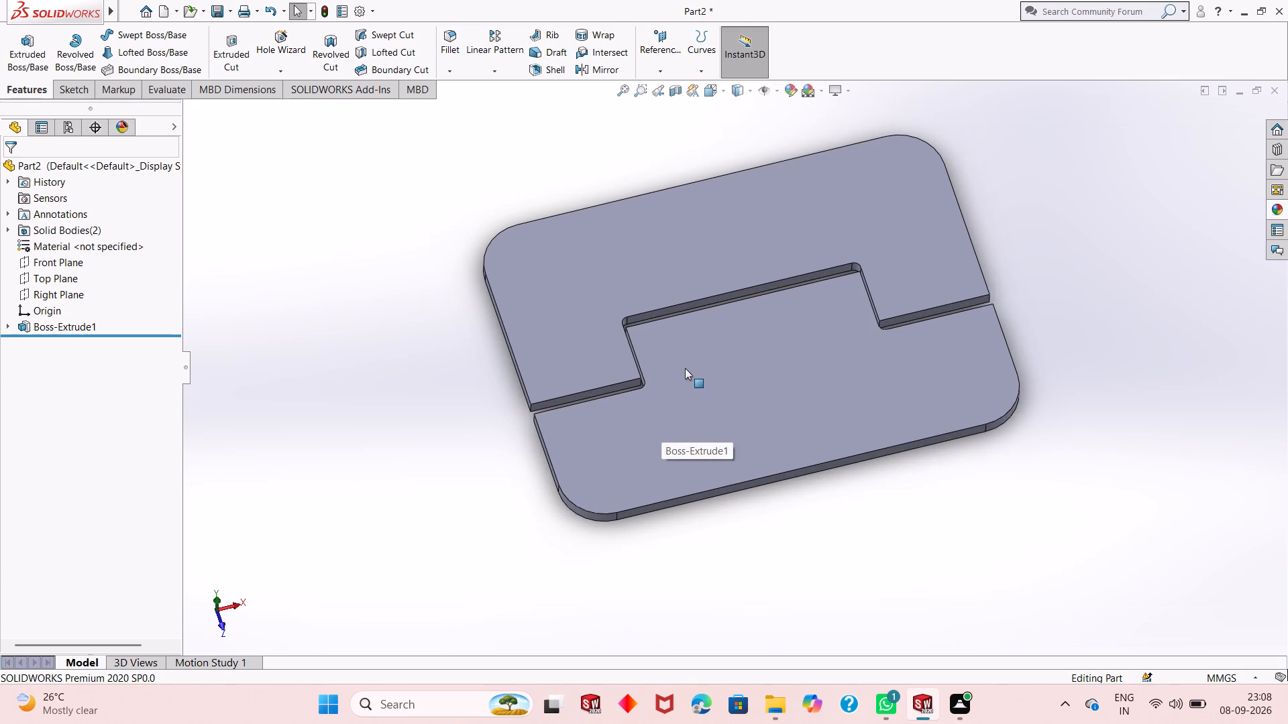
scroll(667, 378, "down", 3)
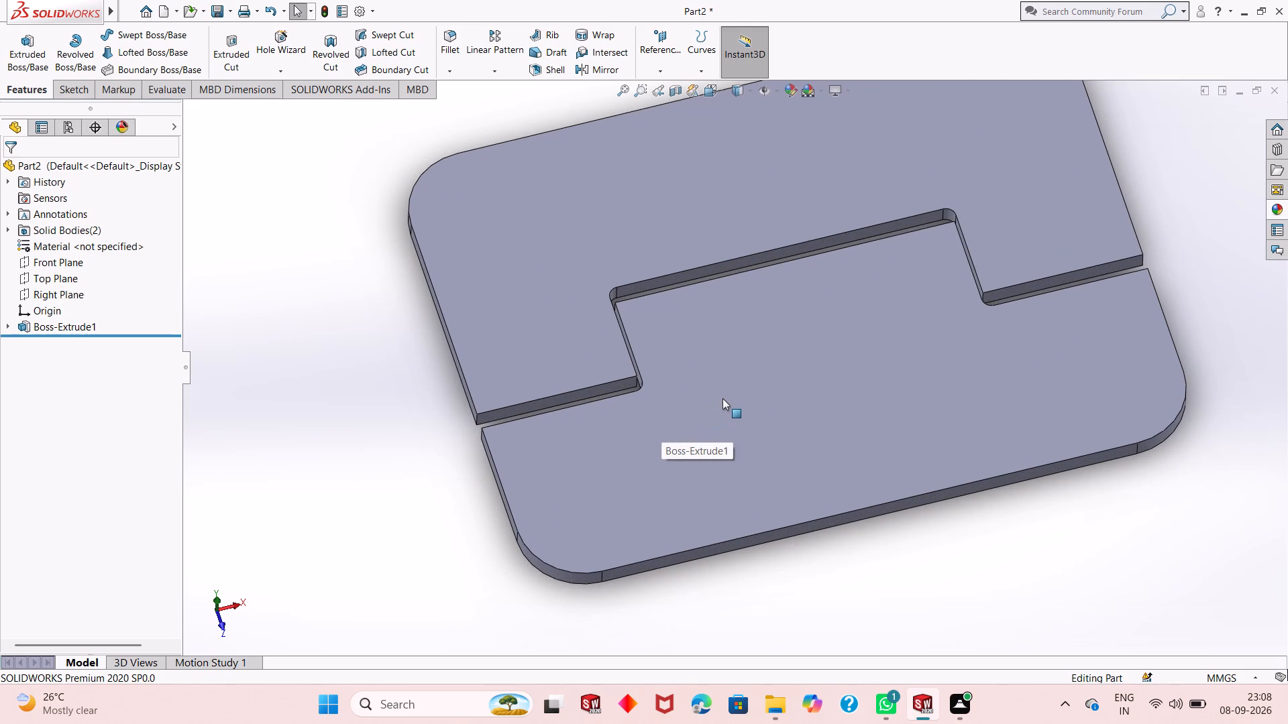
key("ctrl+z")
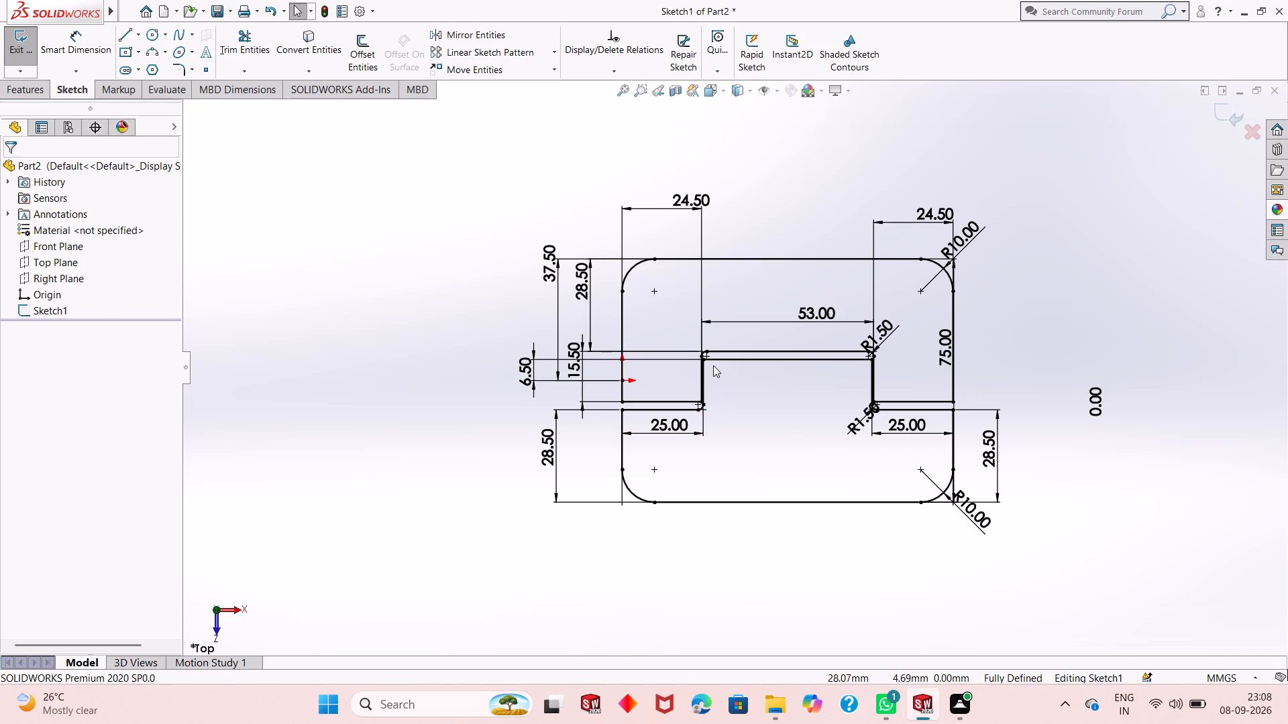
Extrude both notched outlines again as a 3 mm blind boss in the reversed direction.
left_click(21, 89)
left_click(30, 50)
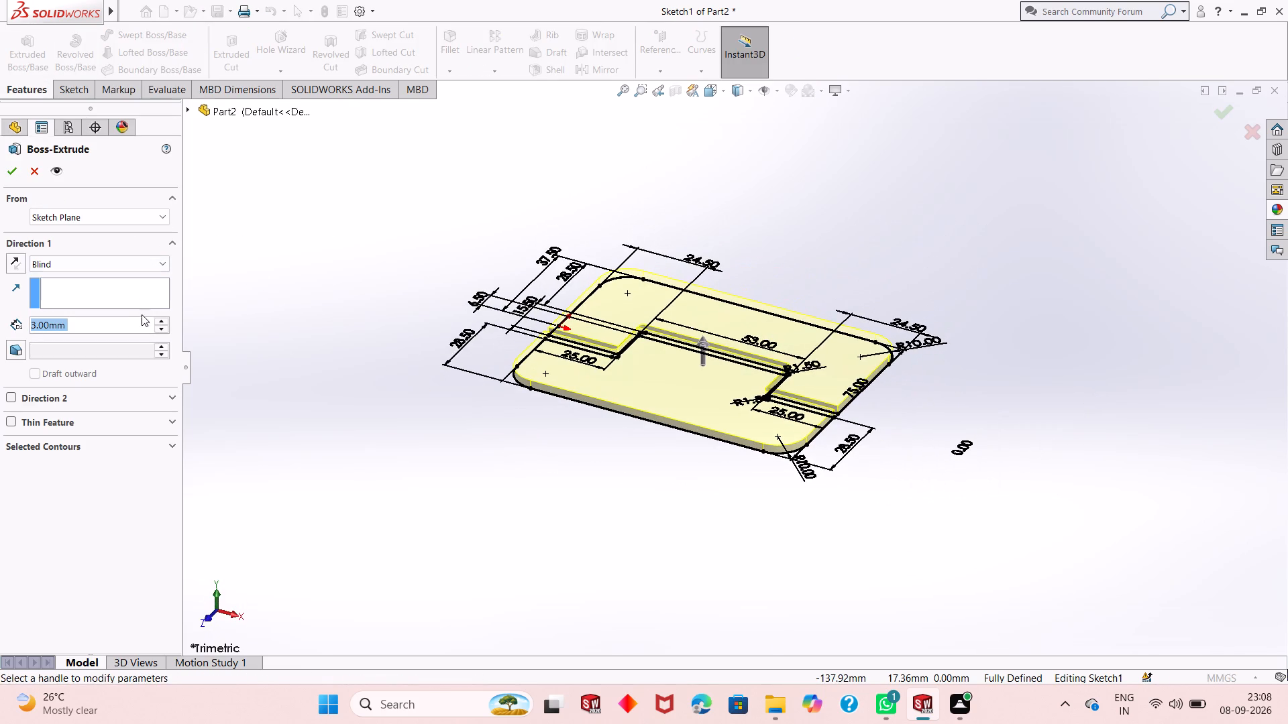
left_click(9, 263)
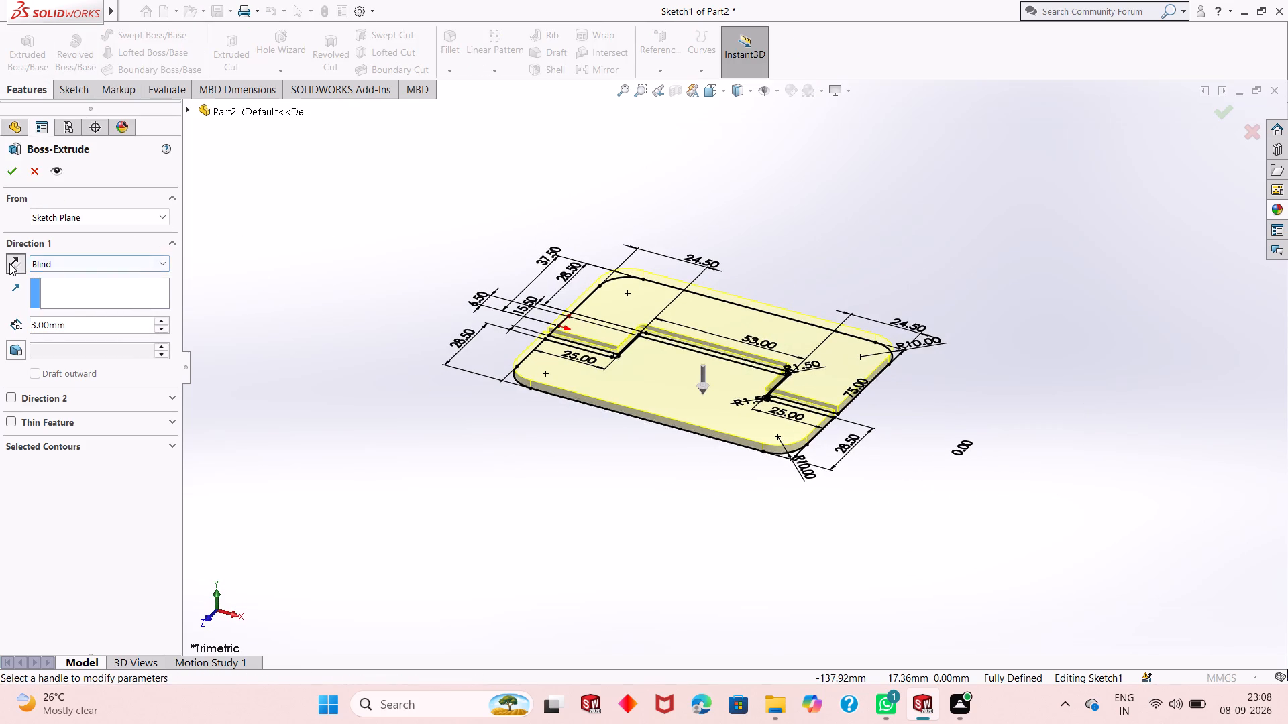
left_click(9, 170)
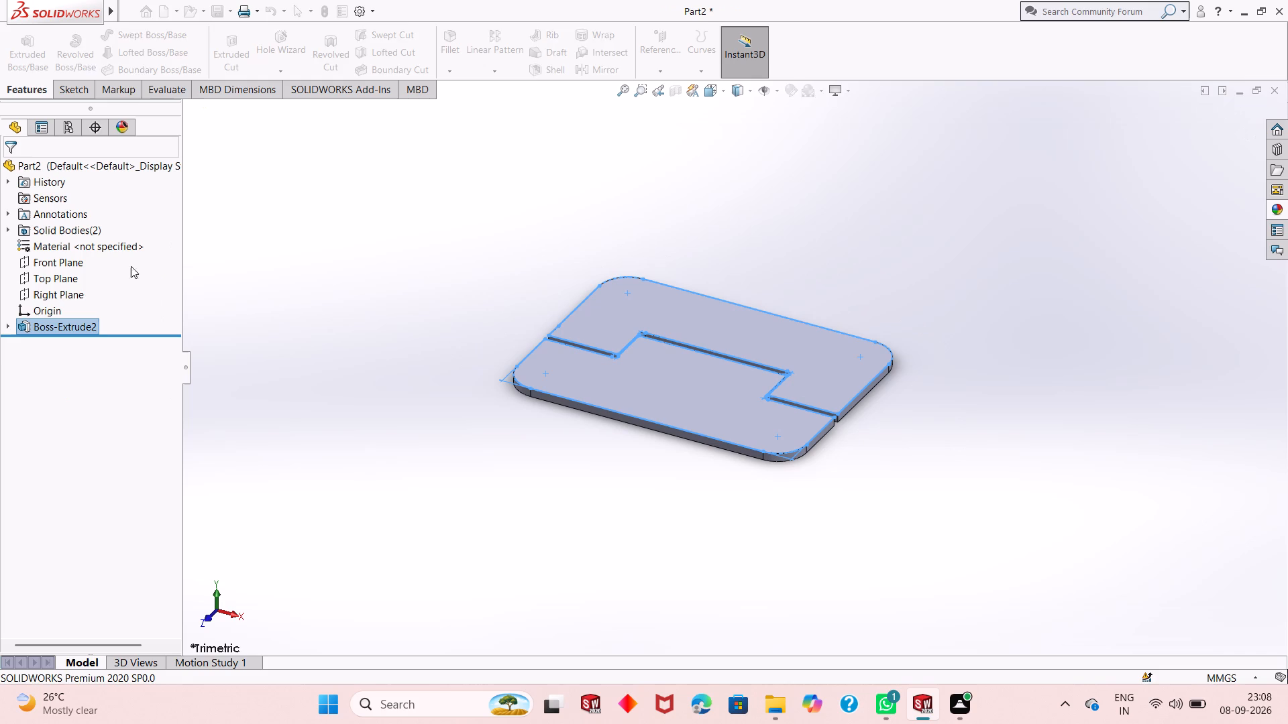
key("Escape")
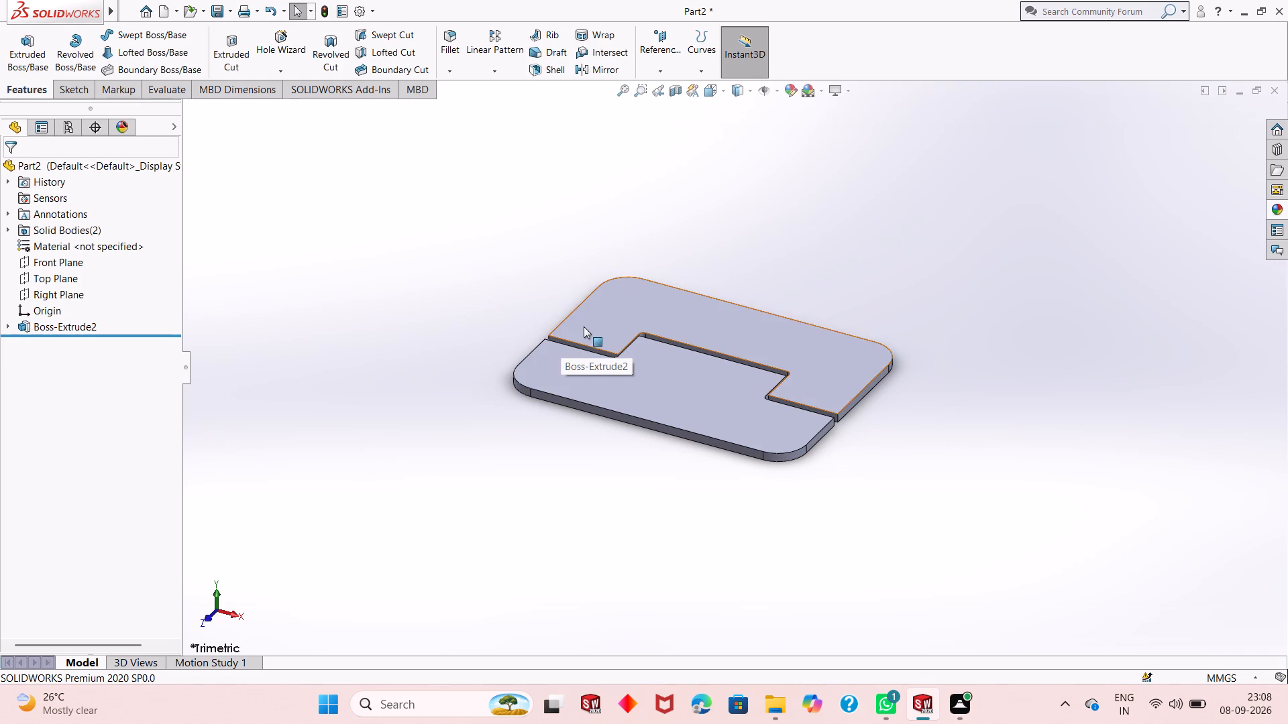
Start a new sketch on the top face of the upper notched plate.
middle_click_drag(592, 405, 603, 542)
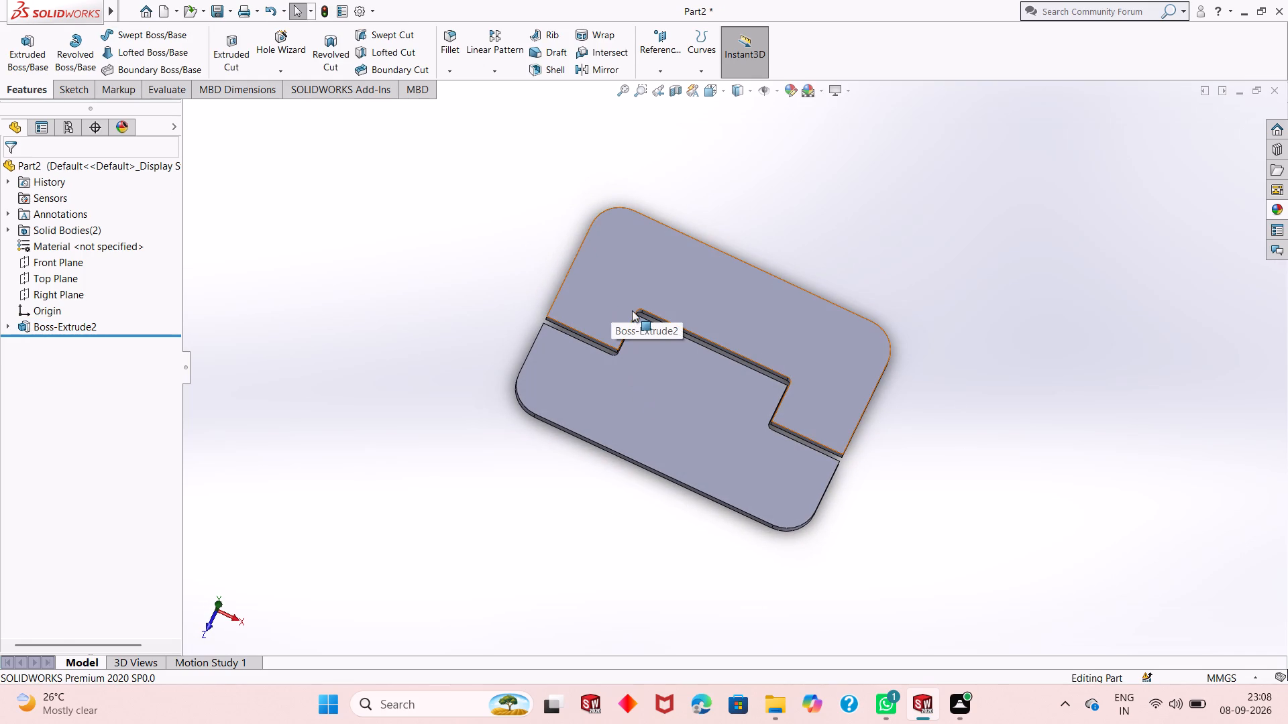
middle_click_drag(853, 488, 876, 580)
scroll(876, 578, "up", 1)
left_click(692, 317)
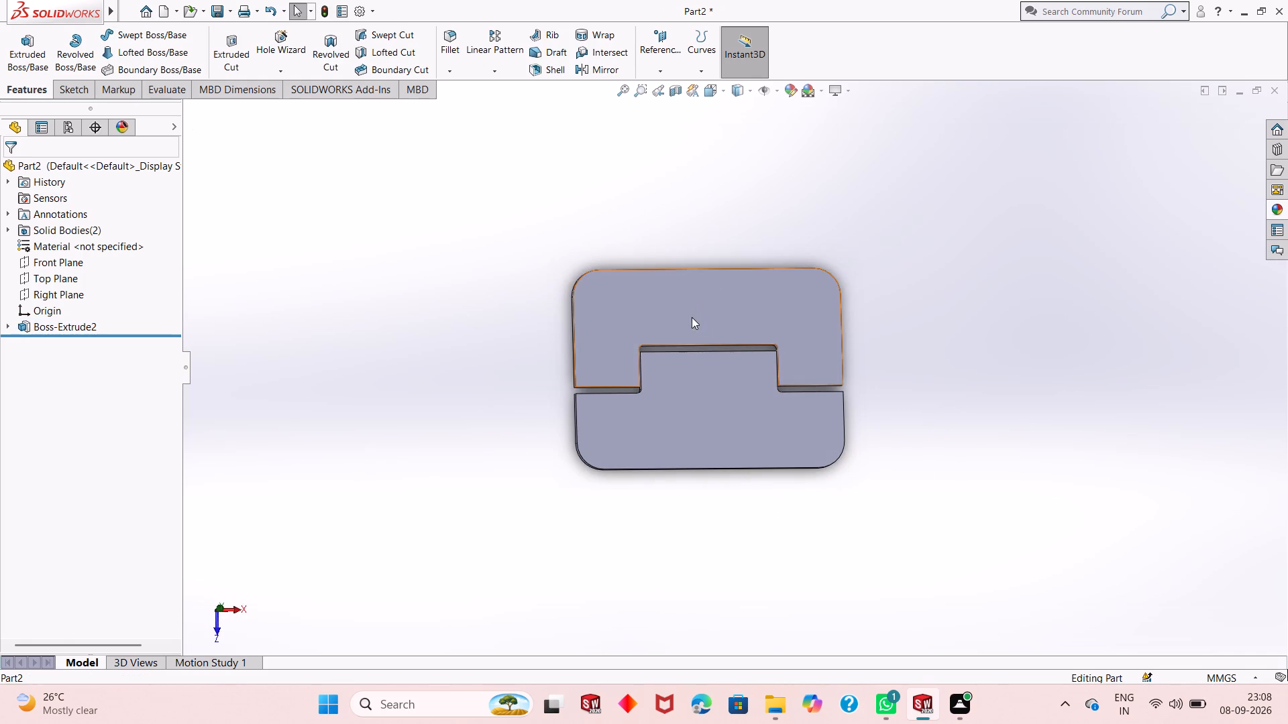
left_click(750, 283)
key("Escape")
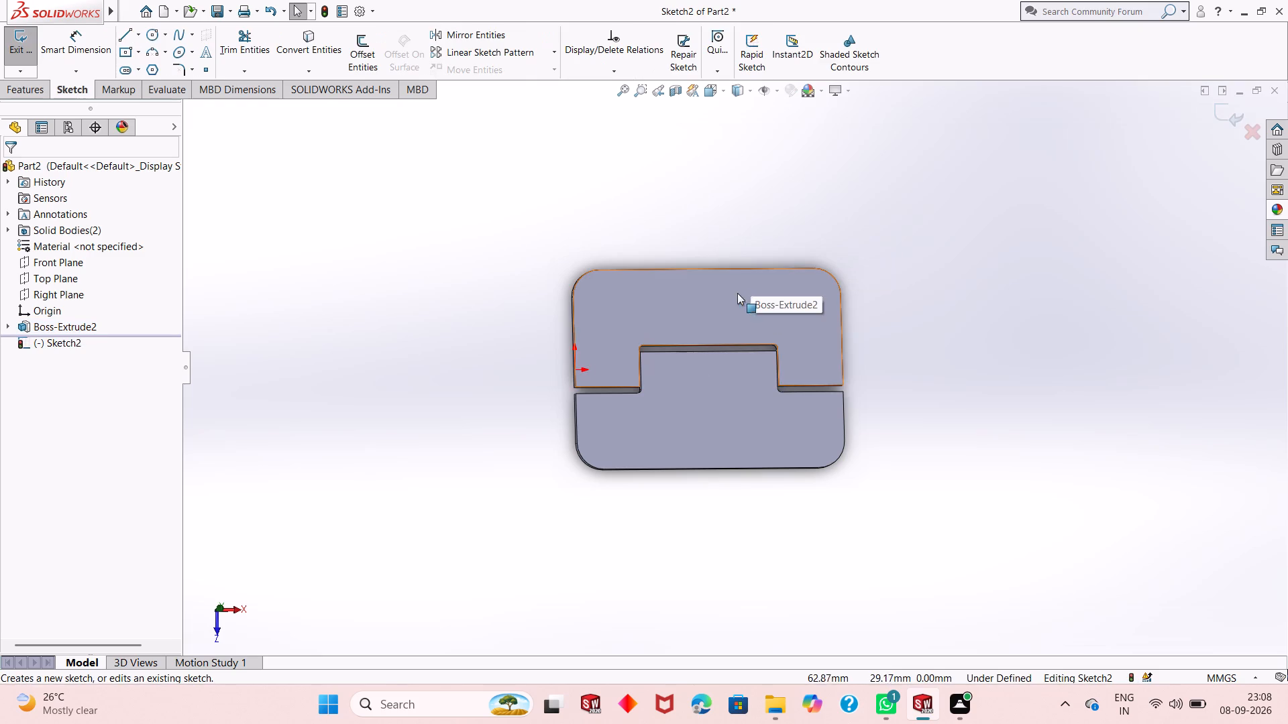
Sketch two concentric circles about 14.2 mm and 5.1 mm in diameter near the upper plate's top-left rounded corner.
scroll(681, 324, "down", 4)
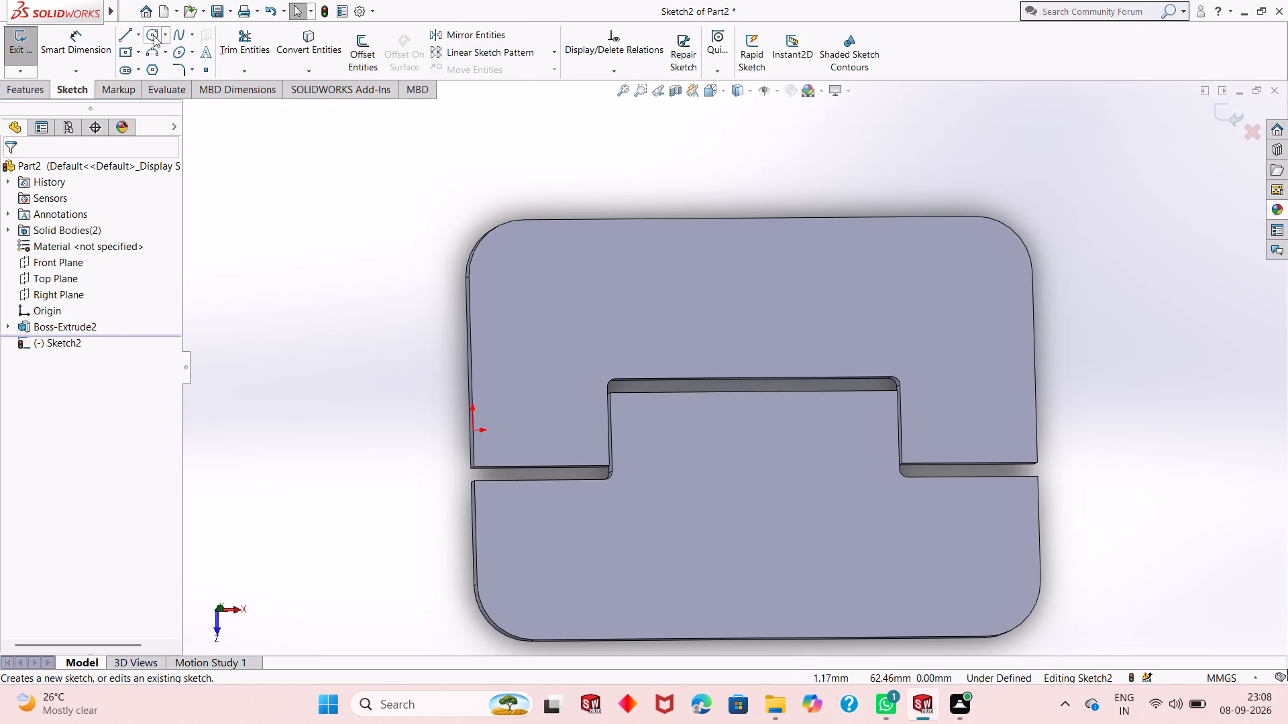
left_click(151, 37)
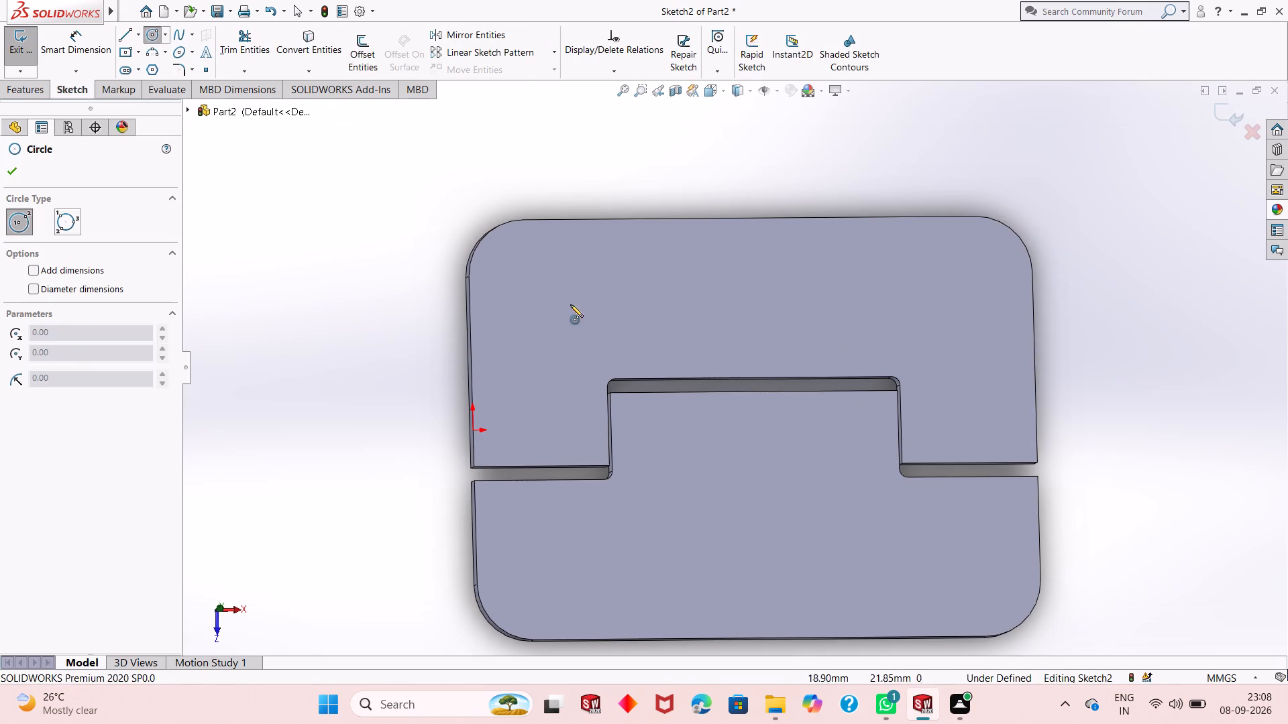
left_click(547, 298)
left_click(573, 328)
key("Escape")
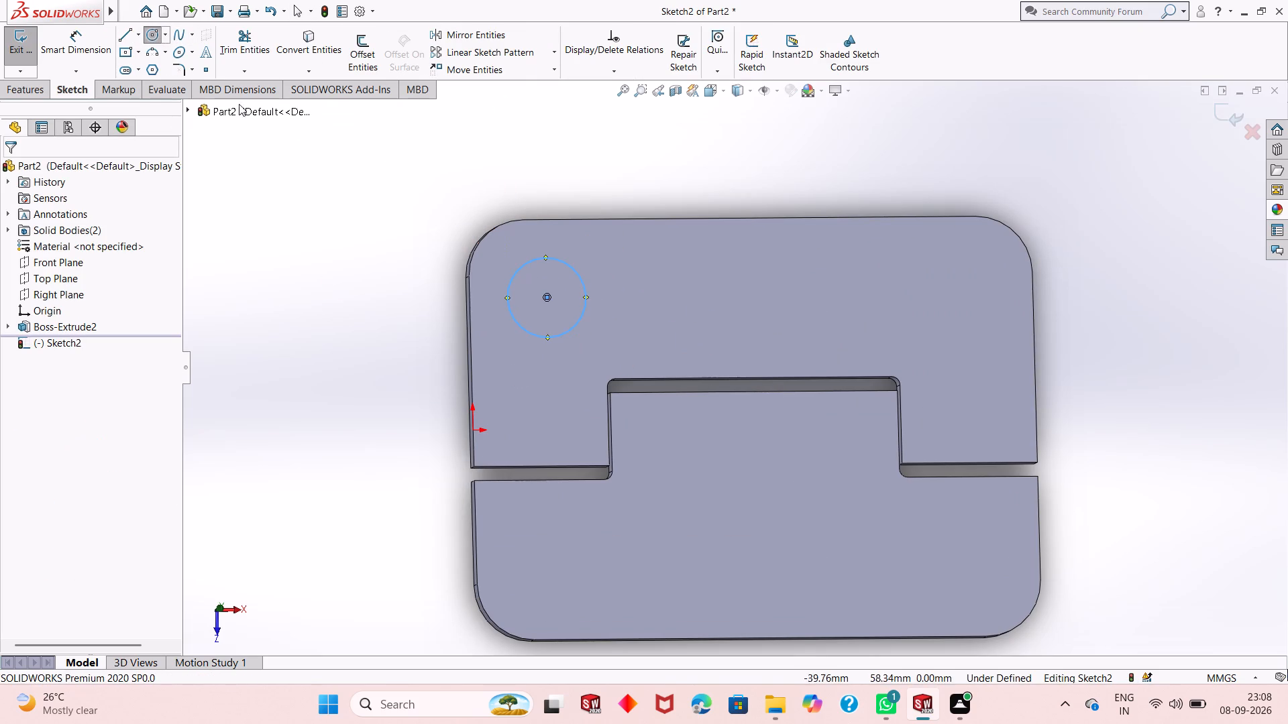
left_click(152, 34)
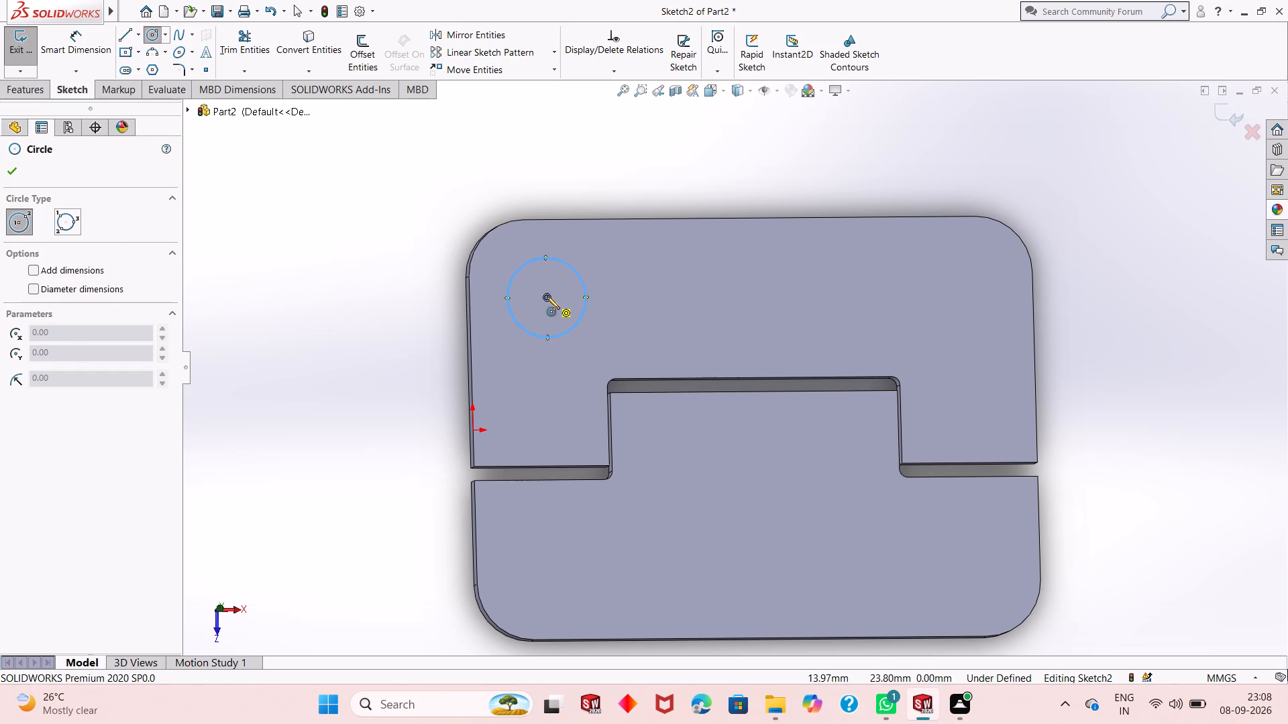
left_click(546, 296)
left_click(553, 310)
key("Escape")
key("Escape")
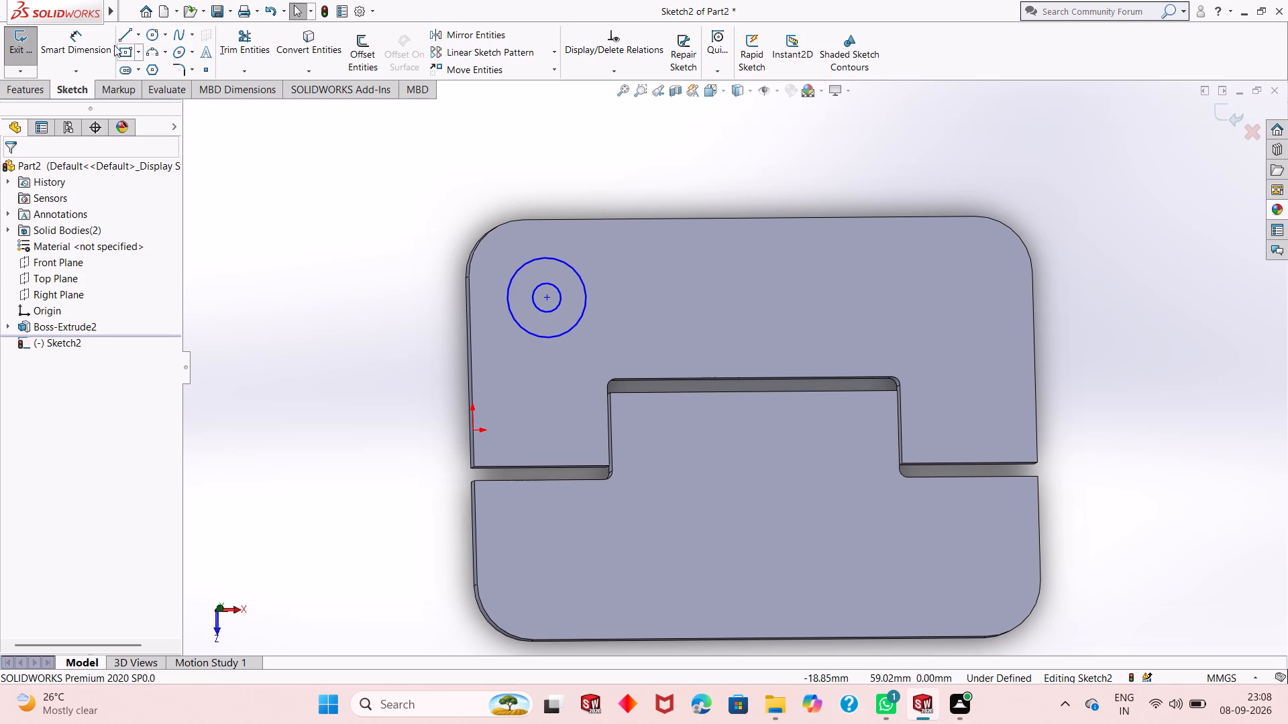
Dimension the outer circle's diameter to 10 mm and the inner circle's diameter to 8 mm.
left_click(106, 50)
left_click(563, 263)
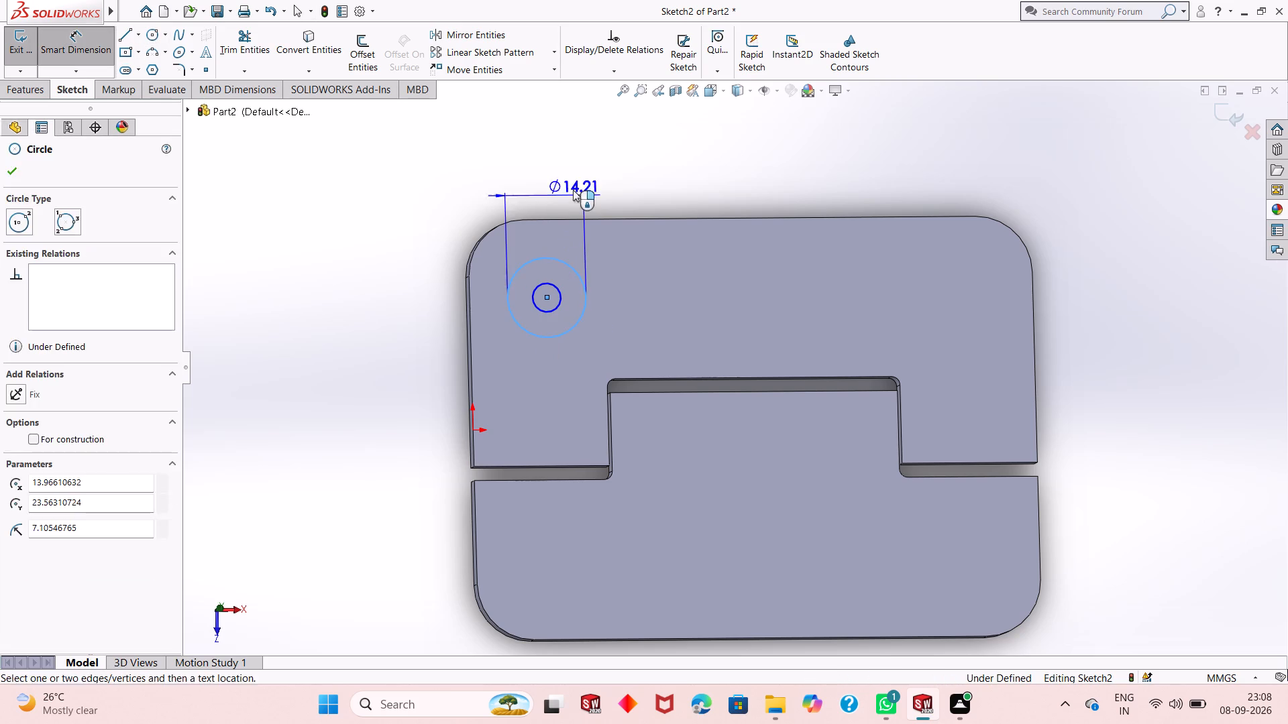
left_click(574, 182)
type("10")
key("Return")
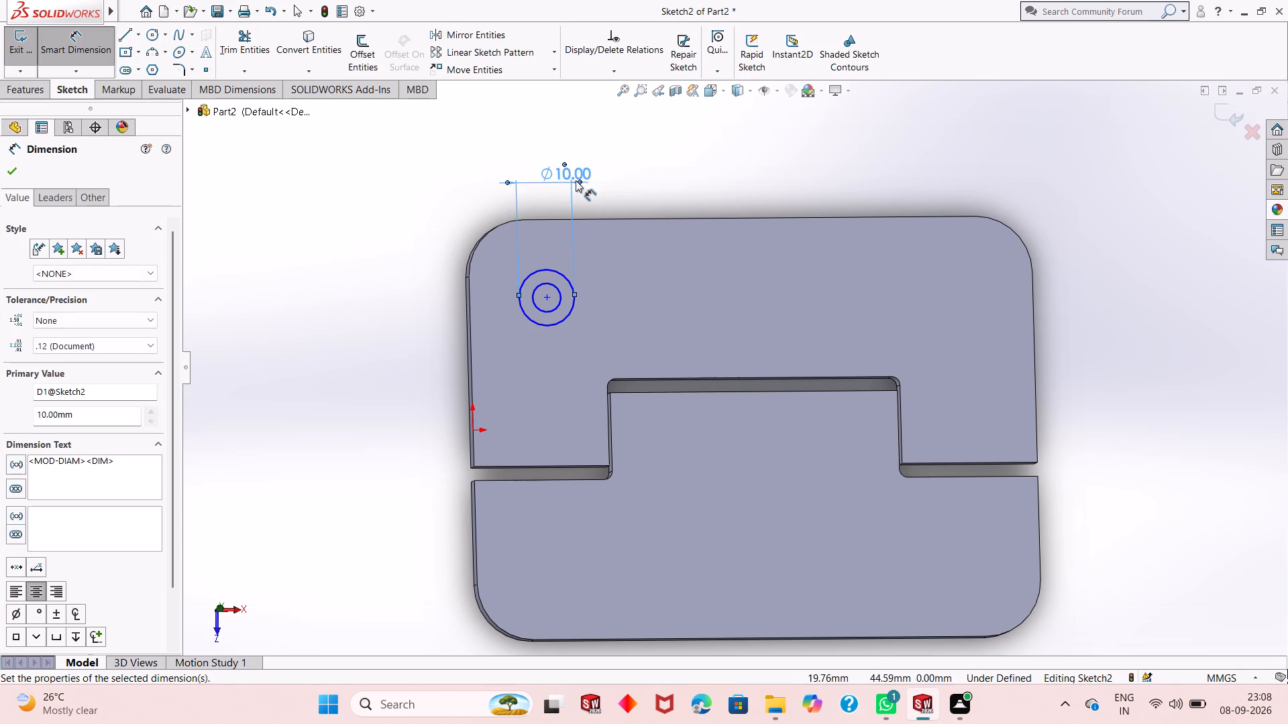
left_click(559, 291)
left_click(802, 178)
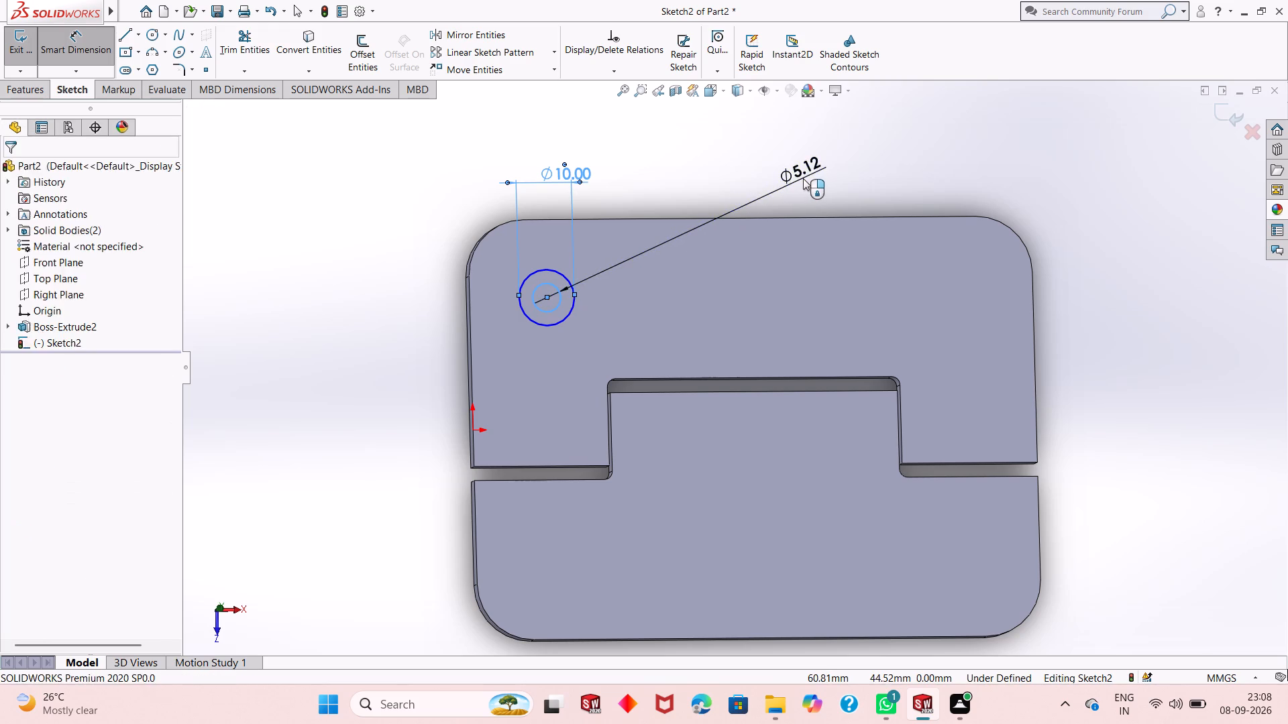
key("8")
key("Return")
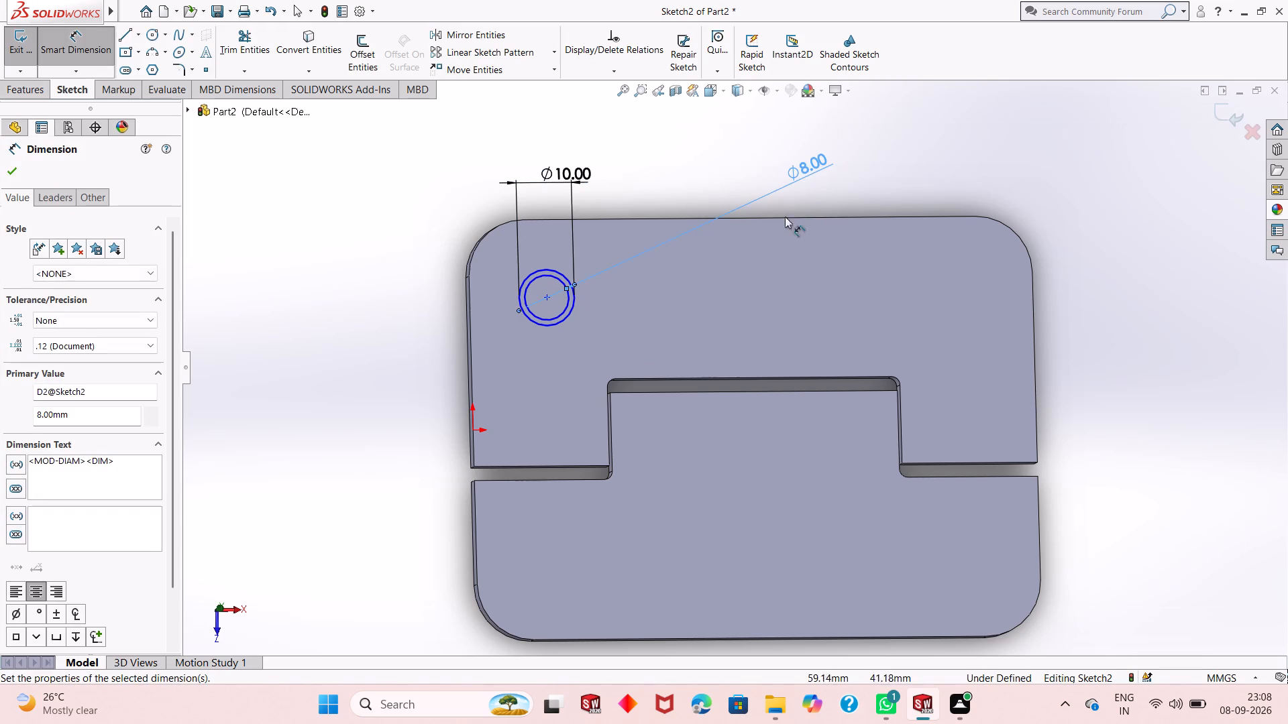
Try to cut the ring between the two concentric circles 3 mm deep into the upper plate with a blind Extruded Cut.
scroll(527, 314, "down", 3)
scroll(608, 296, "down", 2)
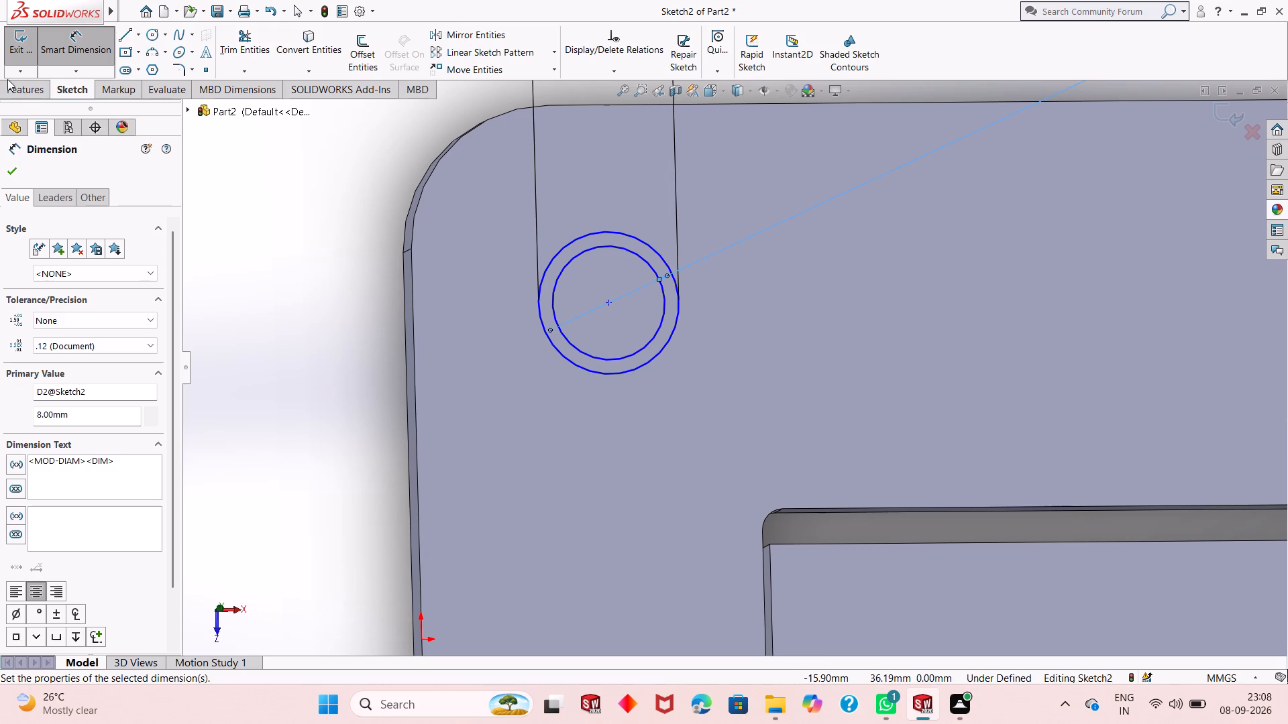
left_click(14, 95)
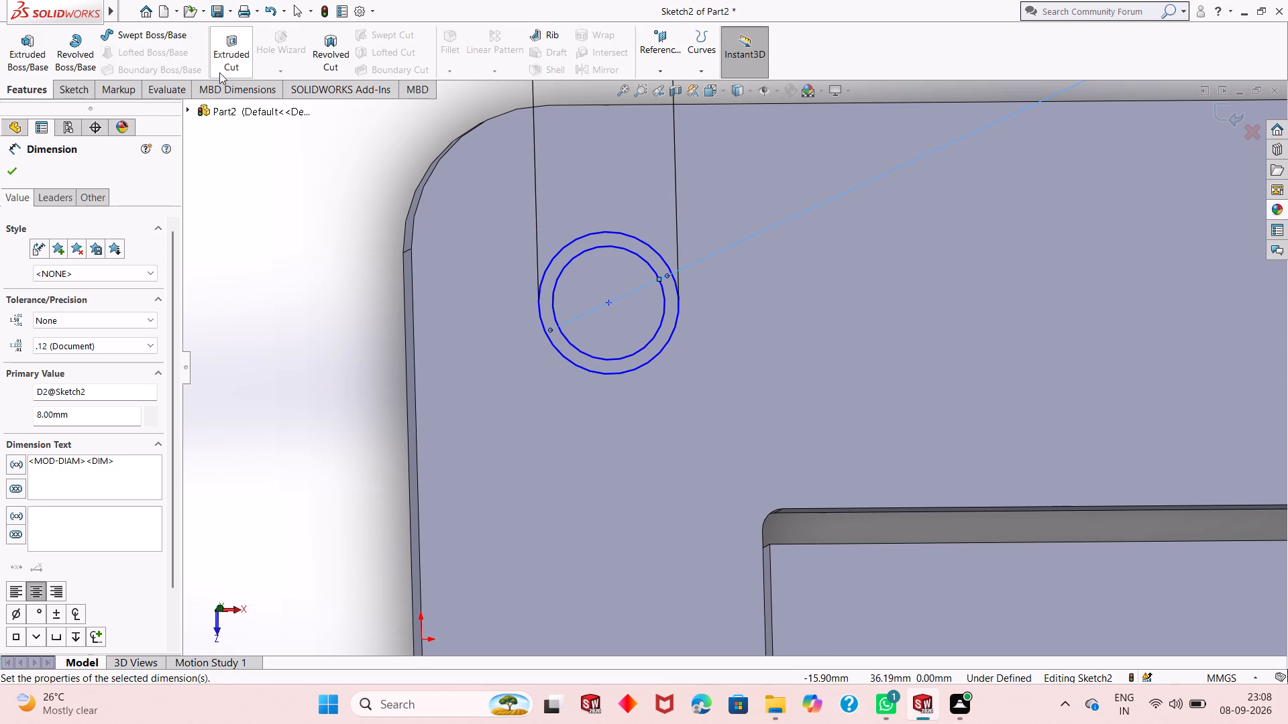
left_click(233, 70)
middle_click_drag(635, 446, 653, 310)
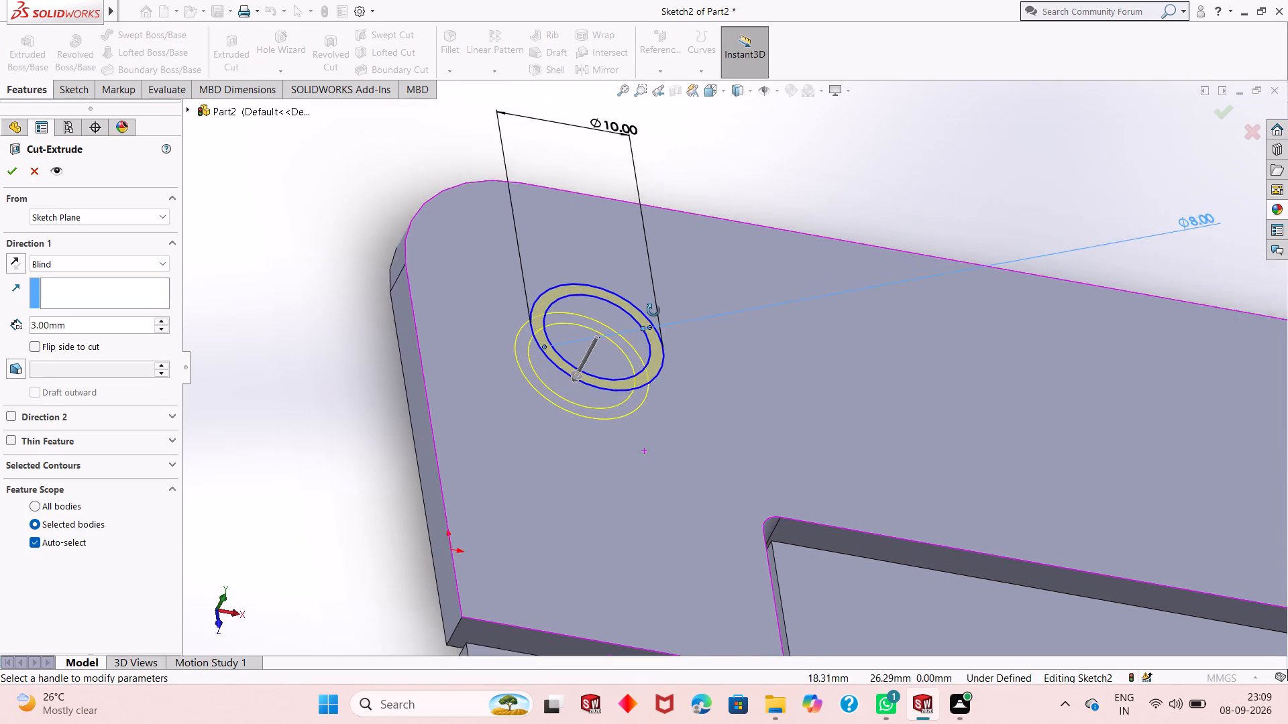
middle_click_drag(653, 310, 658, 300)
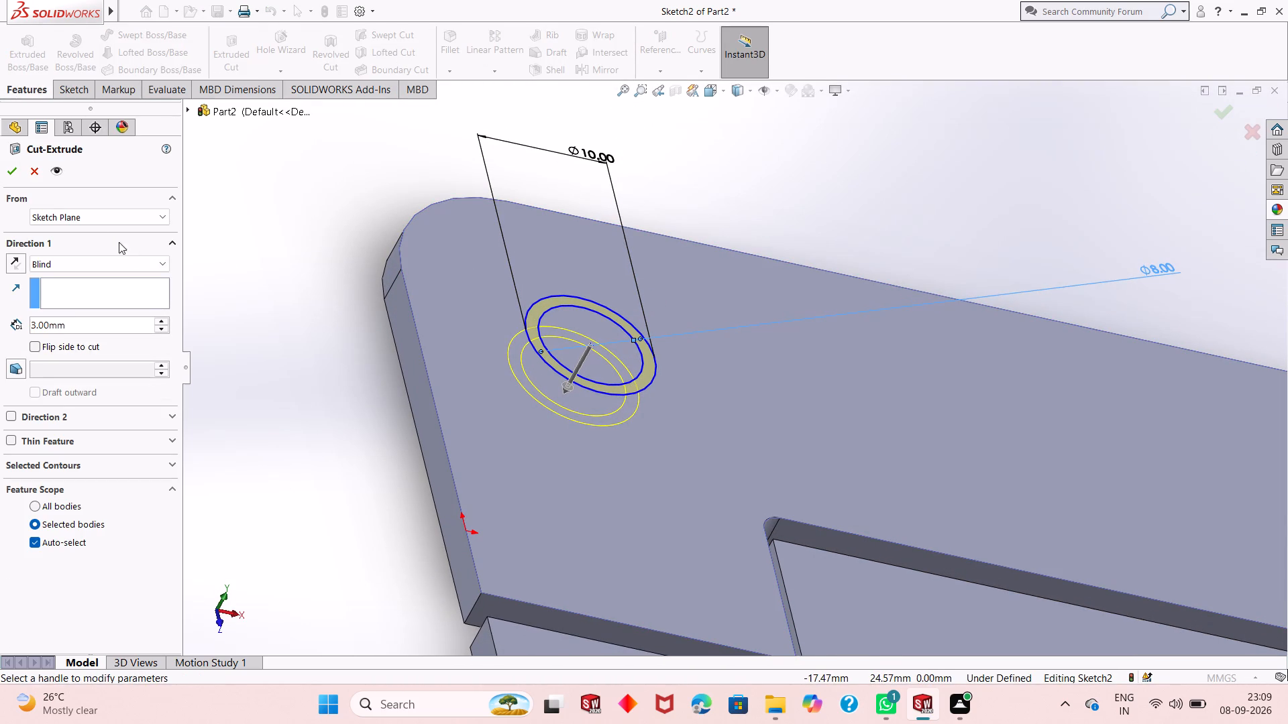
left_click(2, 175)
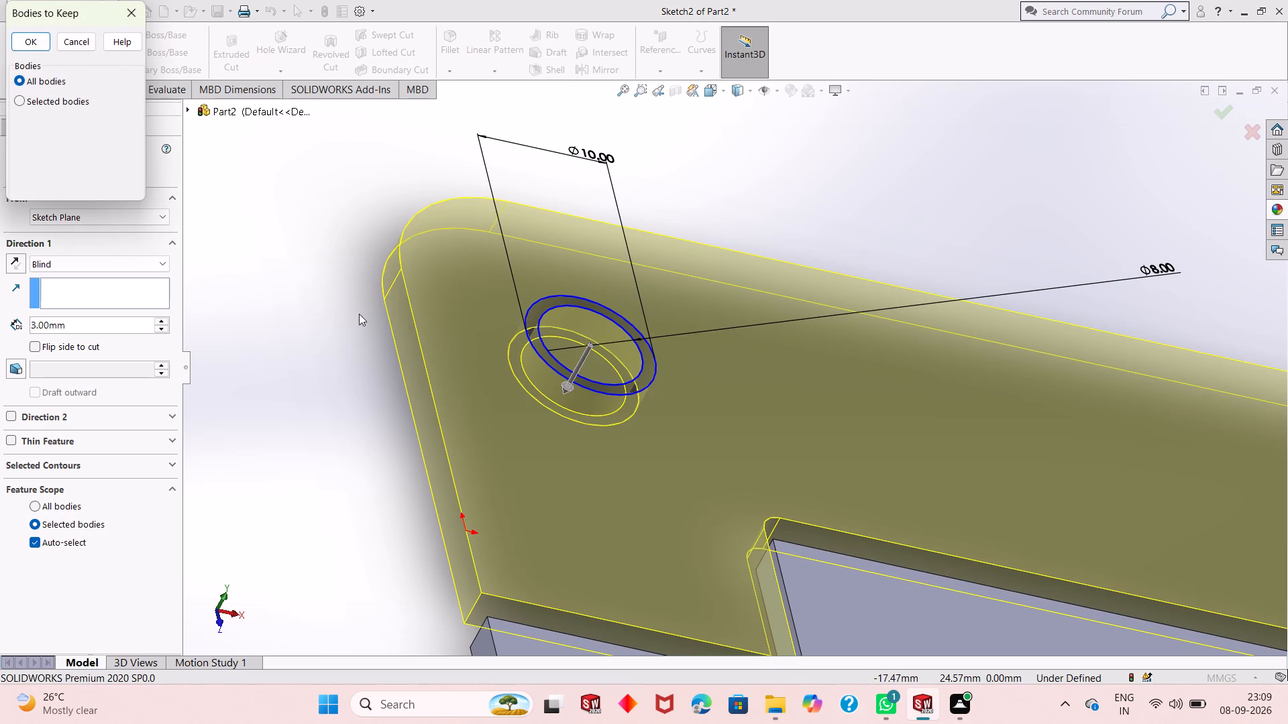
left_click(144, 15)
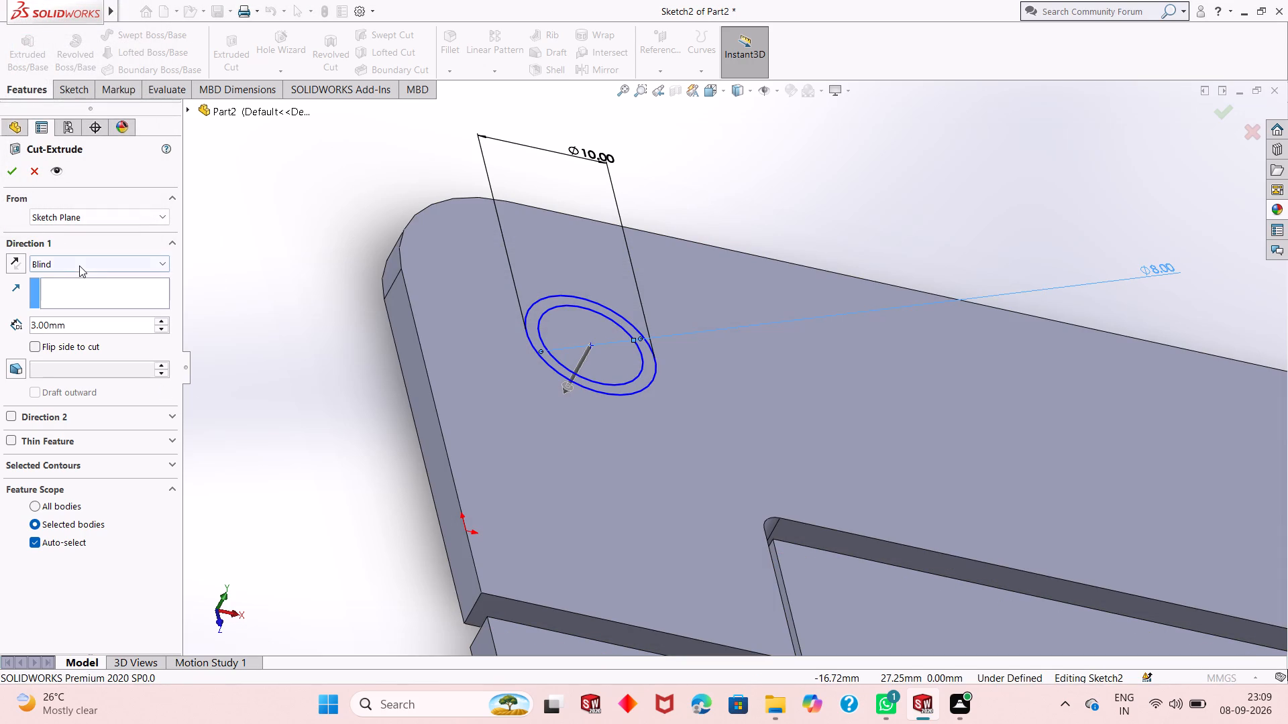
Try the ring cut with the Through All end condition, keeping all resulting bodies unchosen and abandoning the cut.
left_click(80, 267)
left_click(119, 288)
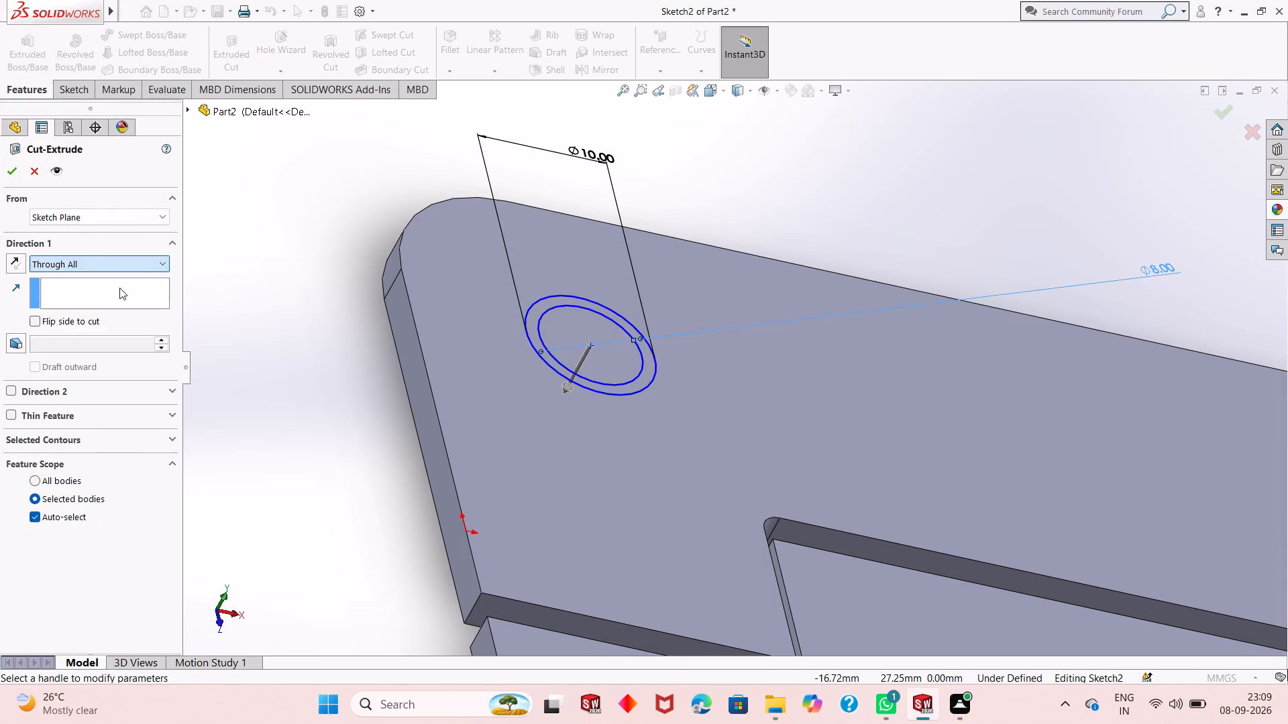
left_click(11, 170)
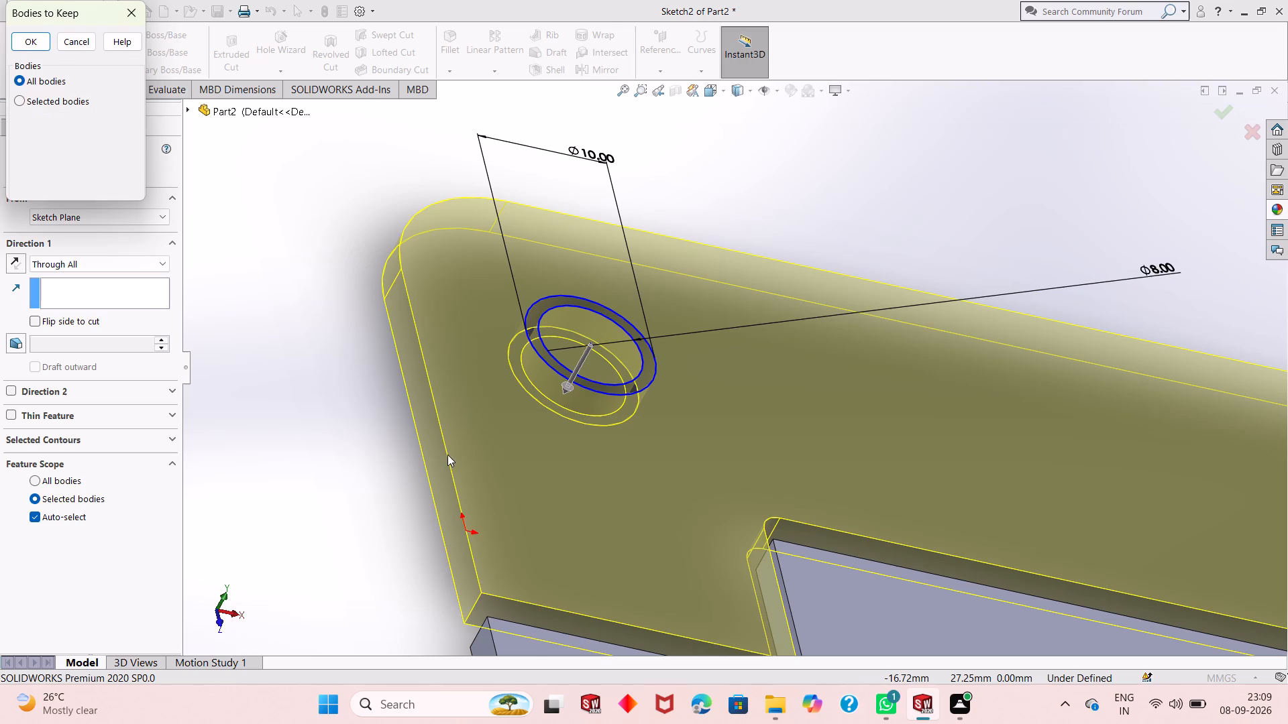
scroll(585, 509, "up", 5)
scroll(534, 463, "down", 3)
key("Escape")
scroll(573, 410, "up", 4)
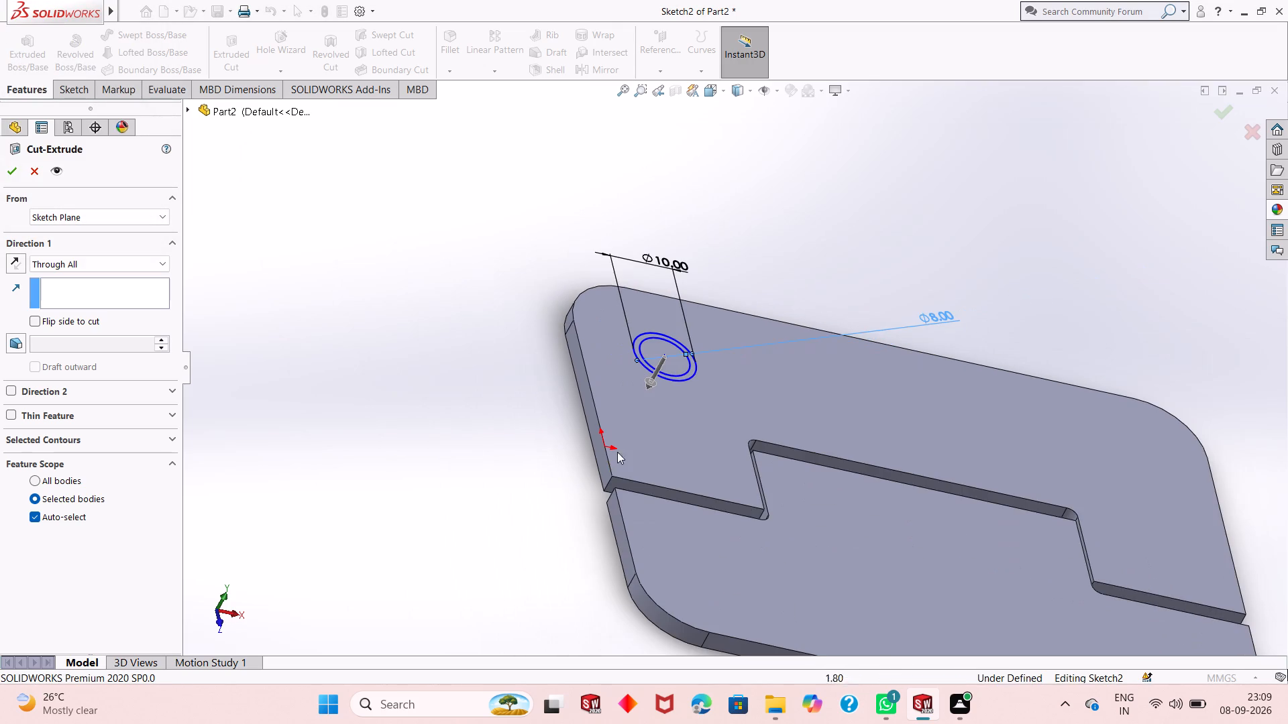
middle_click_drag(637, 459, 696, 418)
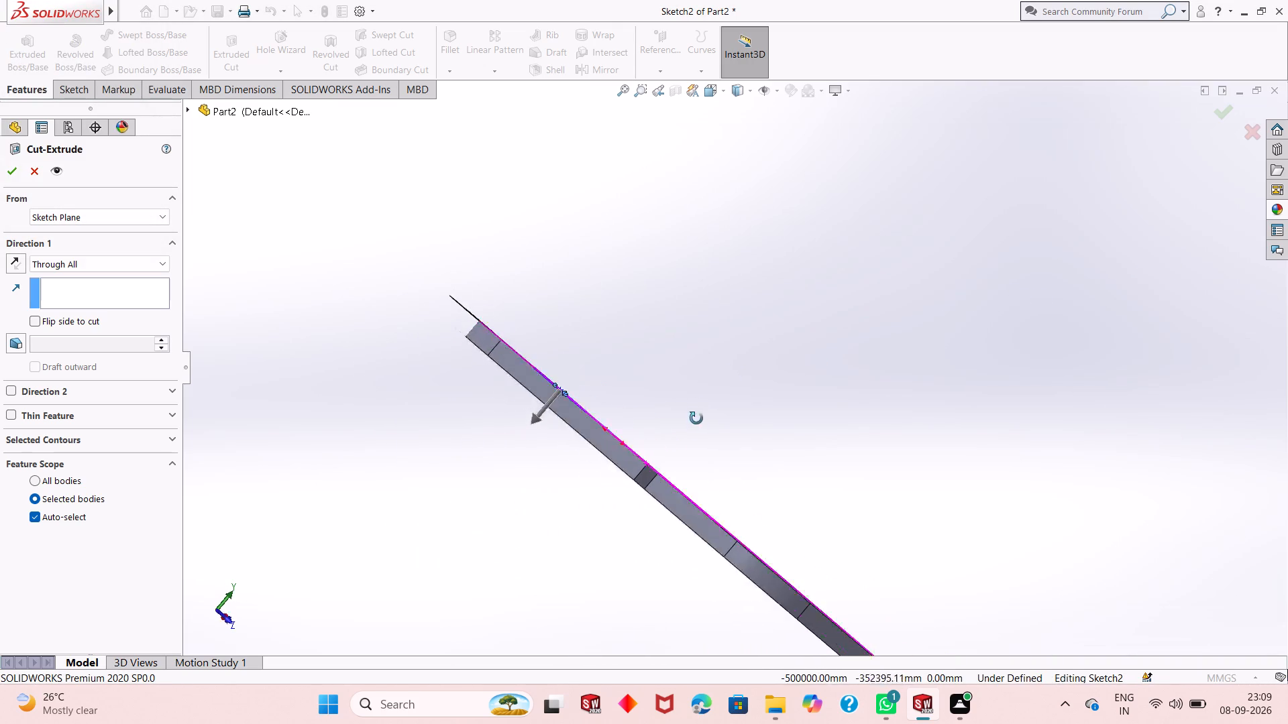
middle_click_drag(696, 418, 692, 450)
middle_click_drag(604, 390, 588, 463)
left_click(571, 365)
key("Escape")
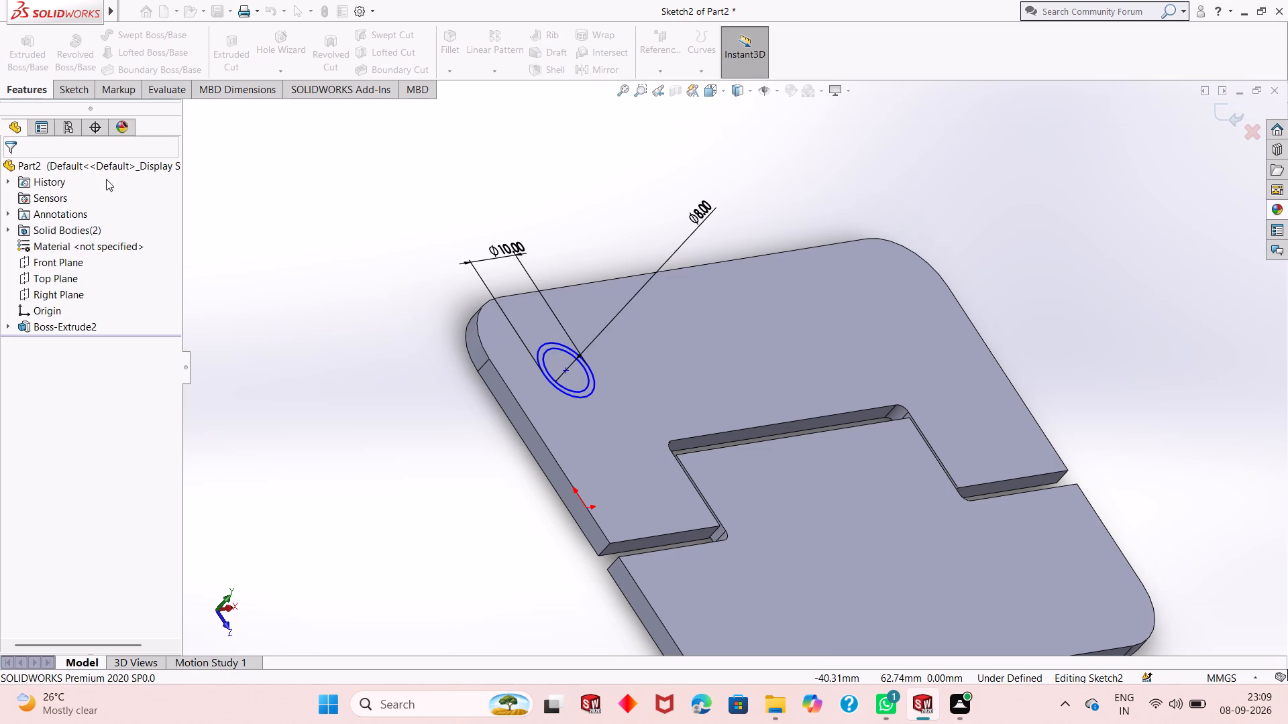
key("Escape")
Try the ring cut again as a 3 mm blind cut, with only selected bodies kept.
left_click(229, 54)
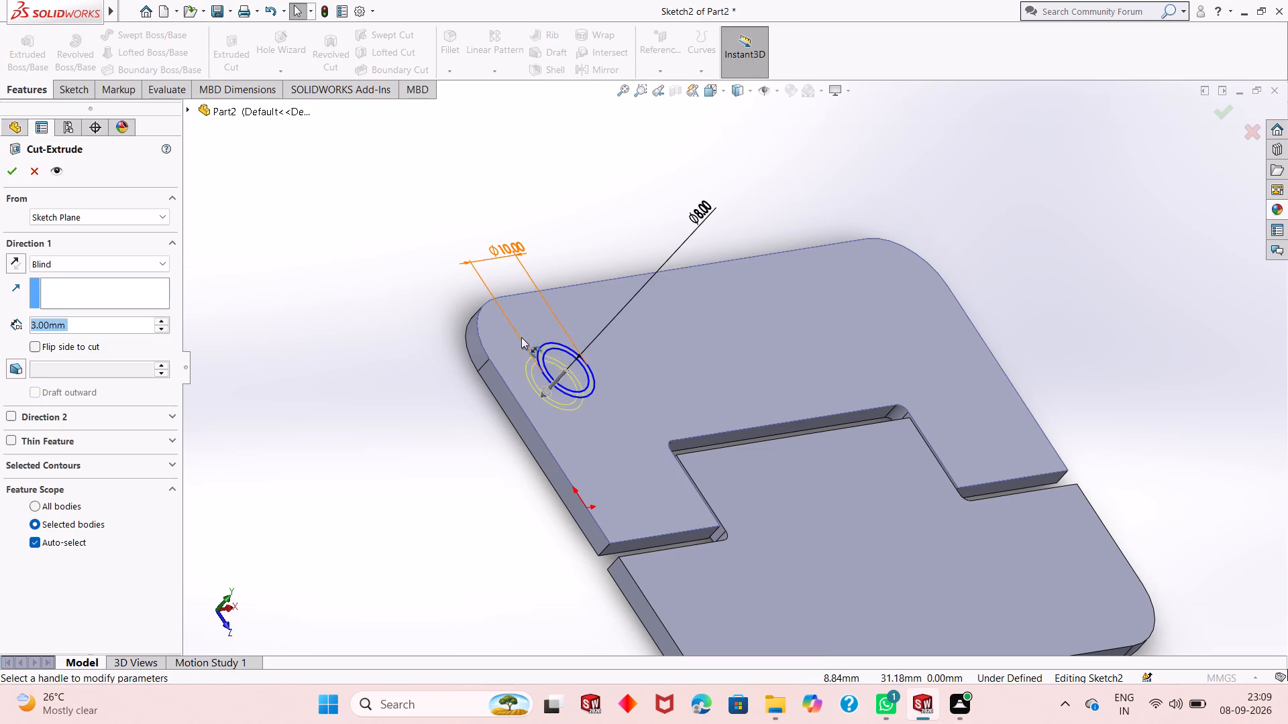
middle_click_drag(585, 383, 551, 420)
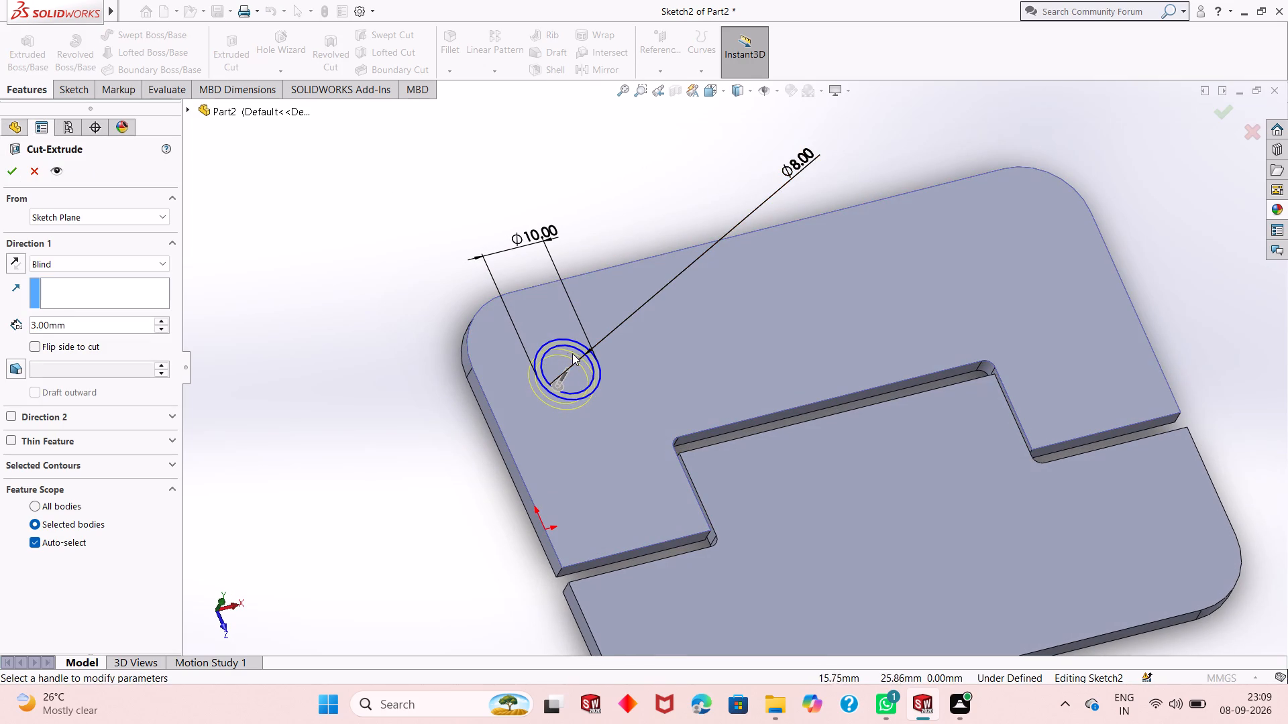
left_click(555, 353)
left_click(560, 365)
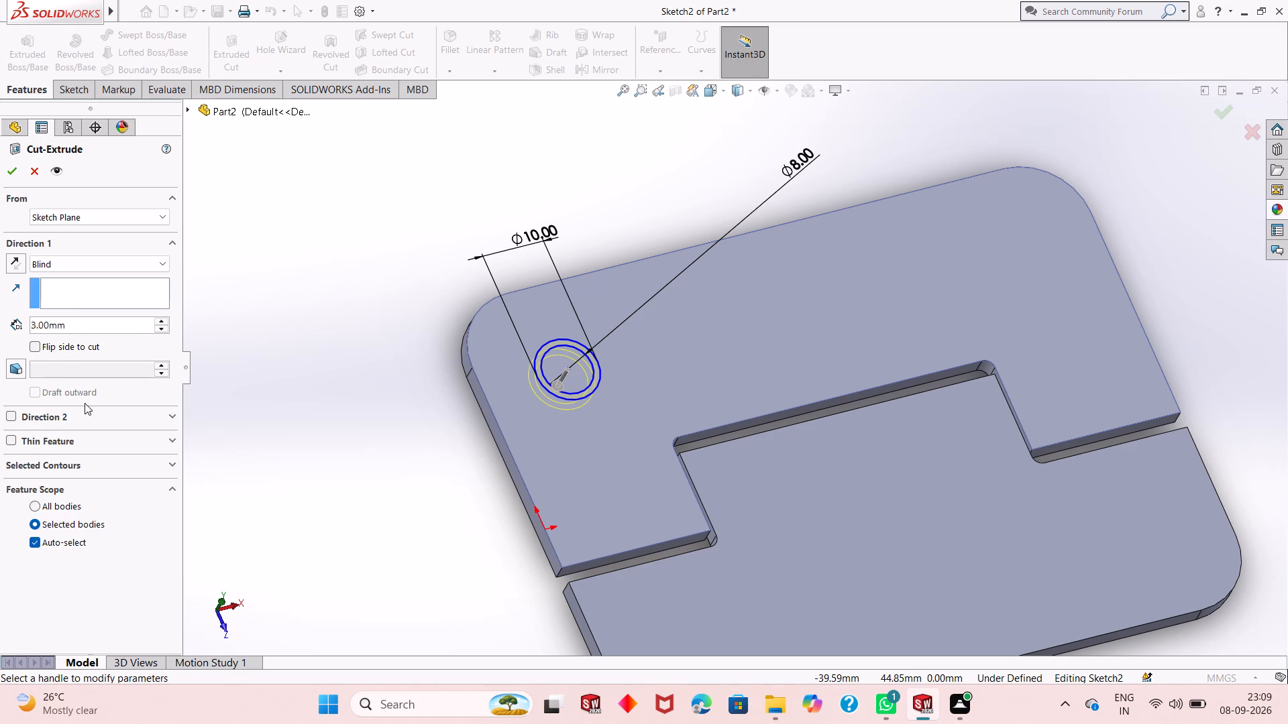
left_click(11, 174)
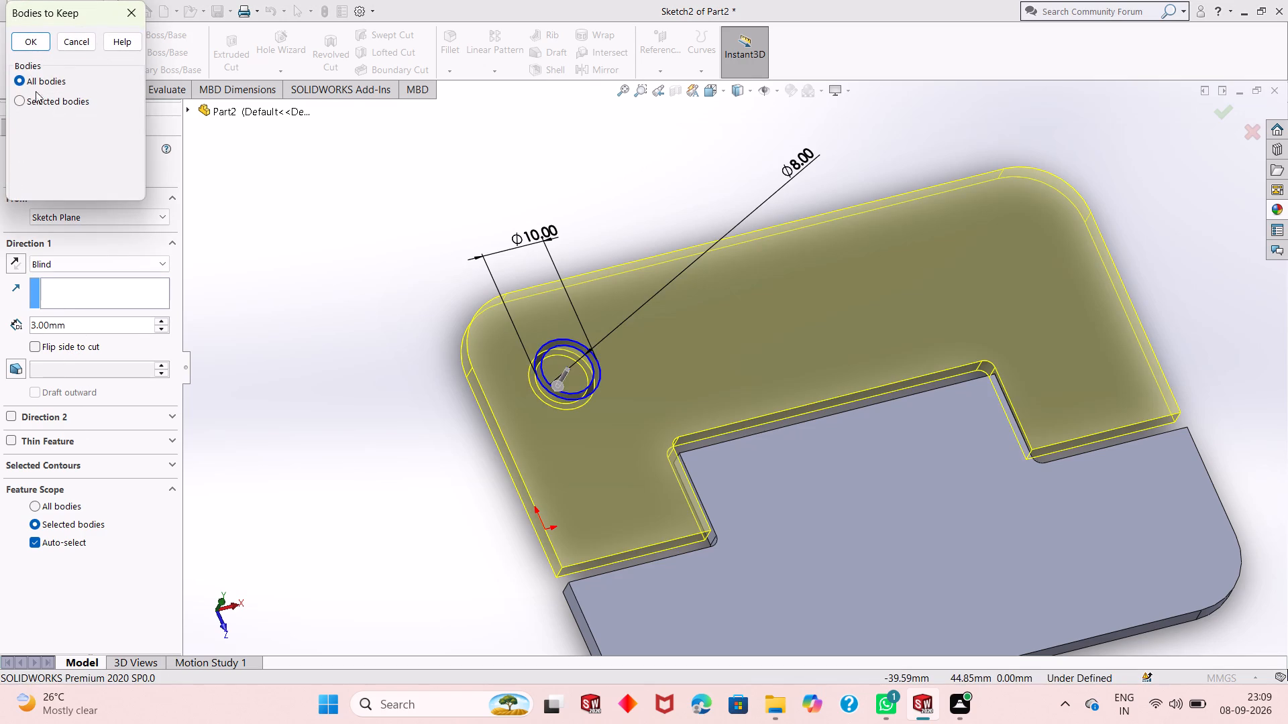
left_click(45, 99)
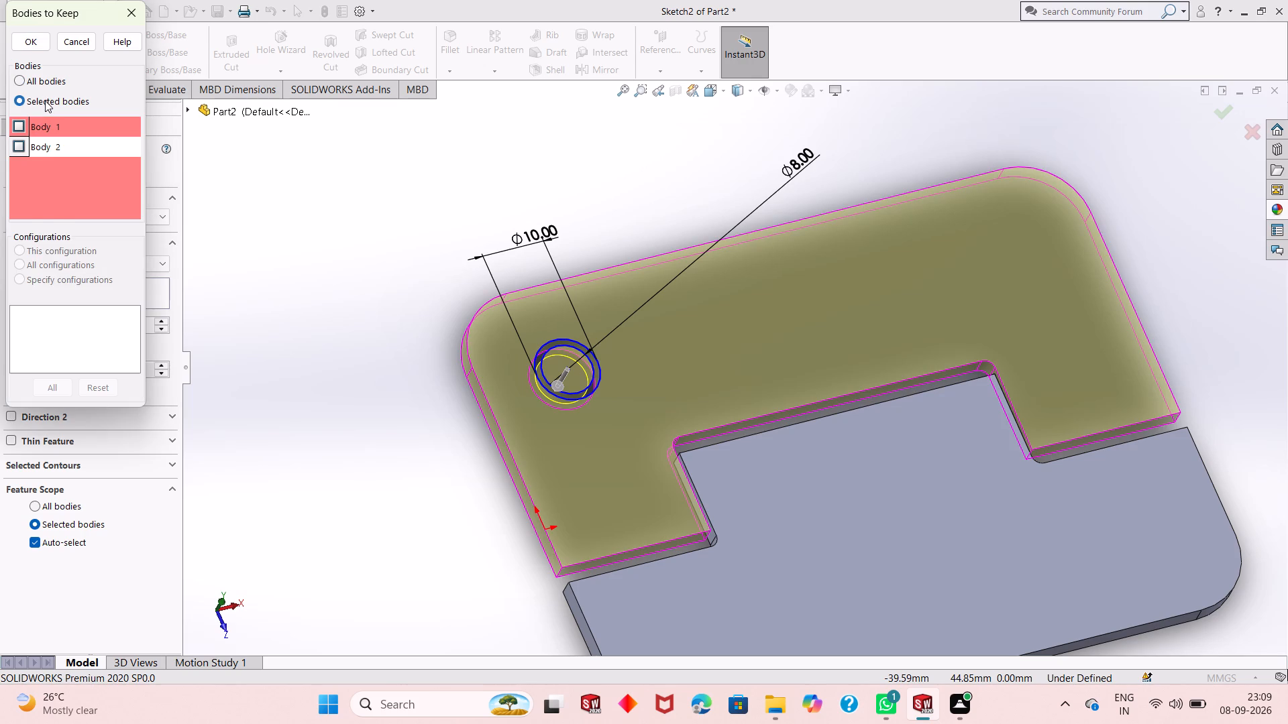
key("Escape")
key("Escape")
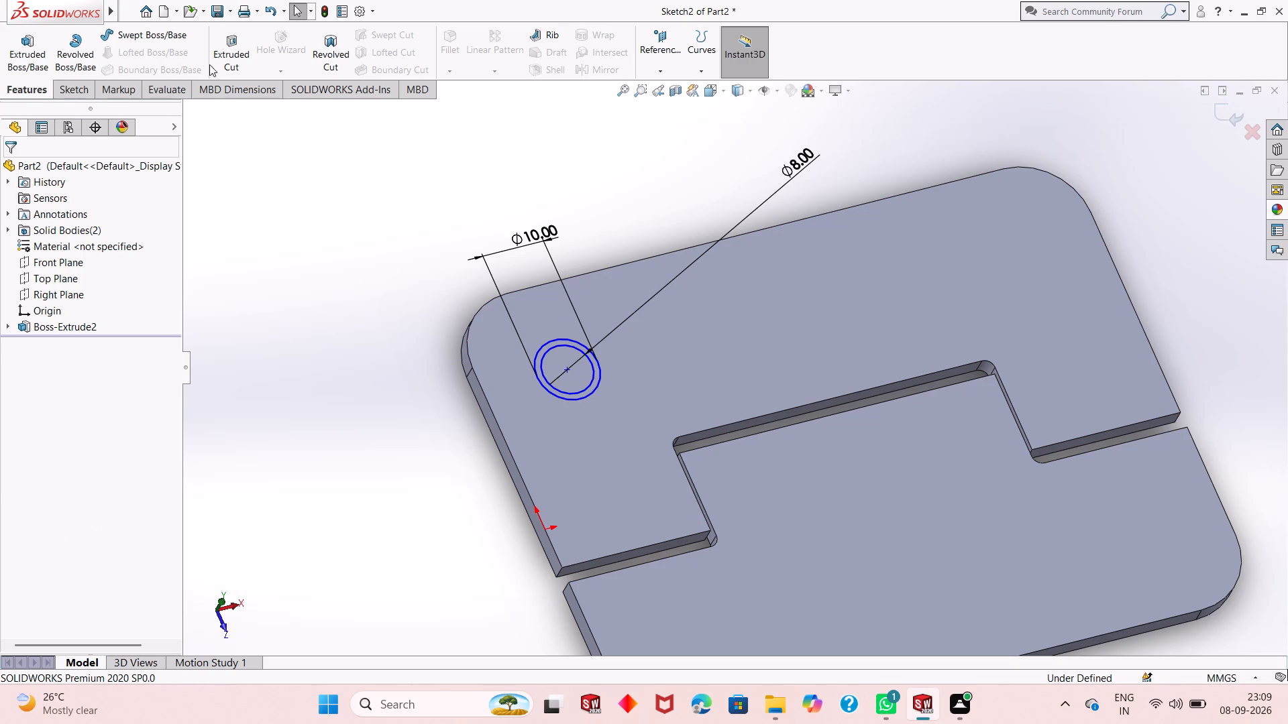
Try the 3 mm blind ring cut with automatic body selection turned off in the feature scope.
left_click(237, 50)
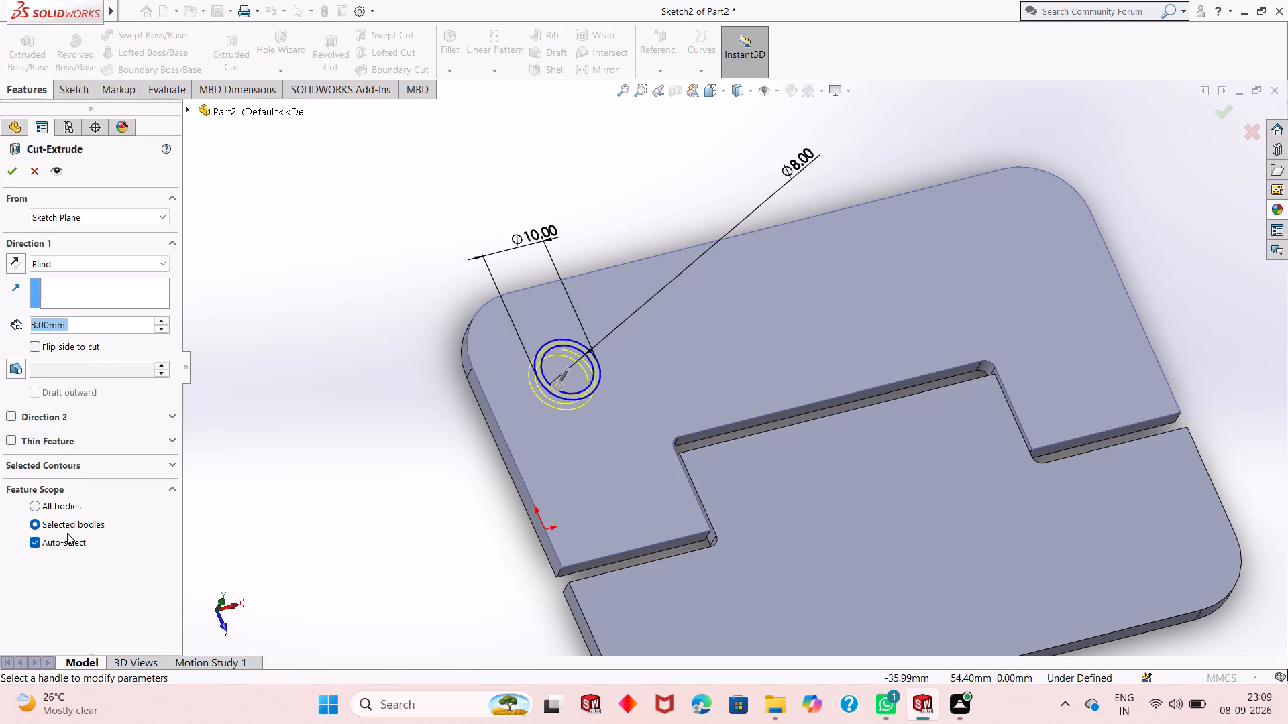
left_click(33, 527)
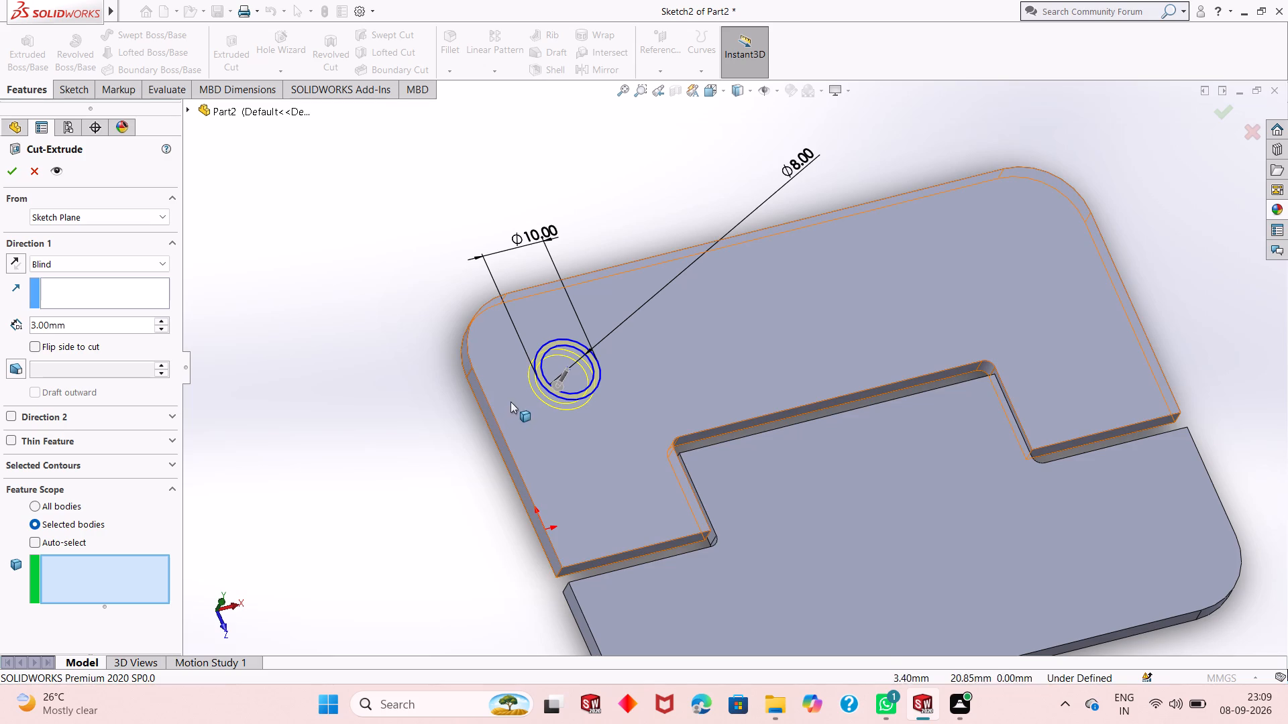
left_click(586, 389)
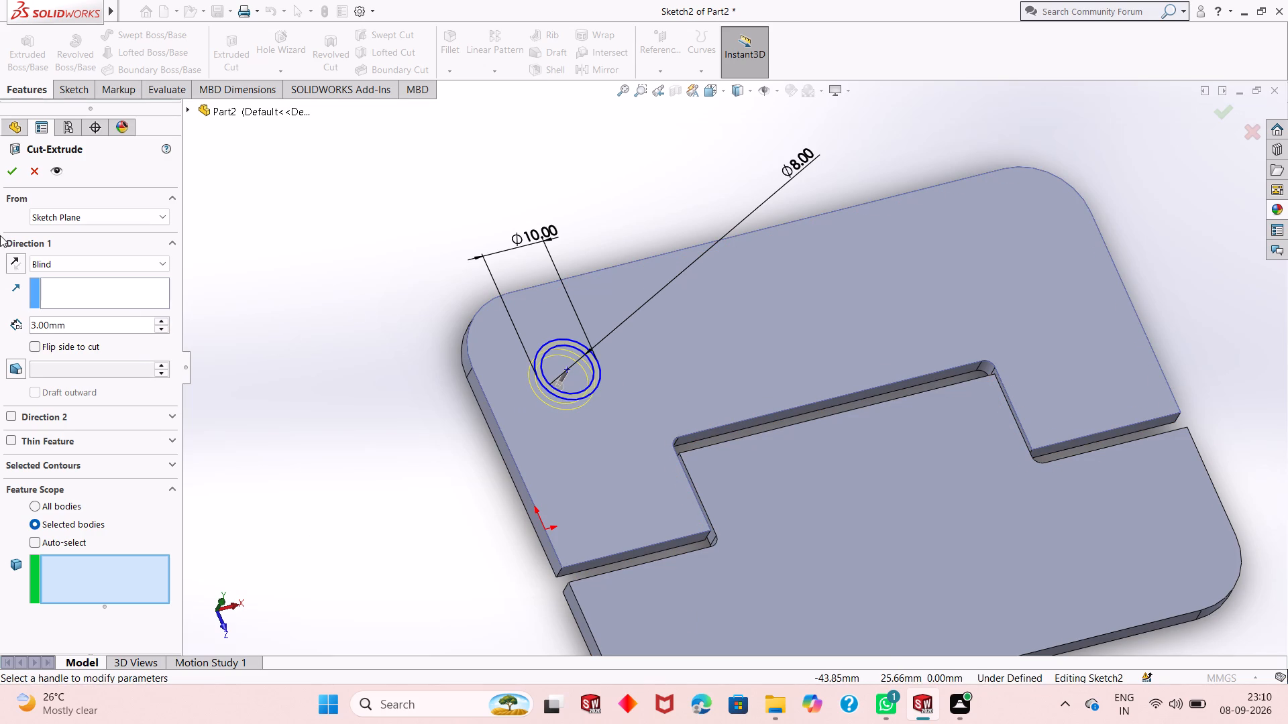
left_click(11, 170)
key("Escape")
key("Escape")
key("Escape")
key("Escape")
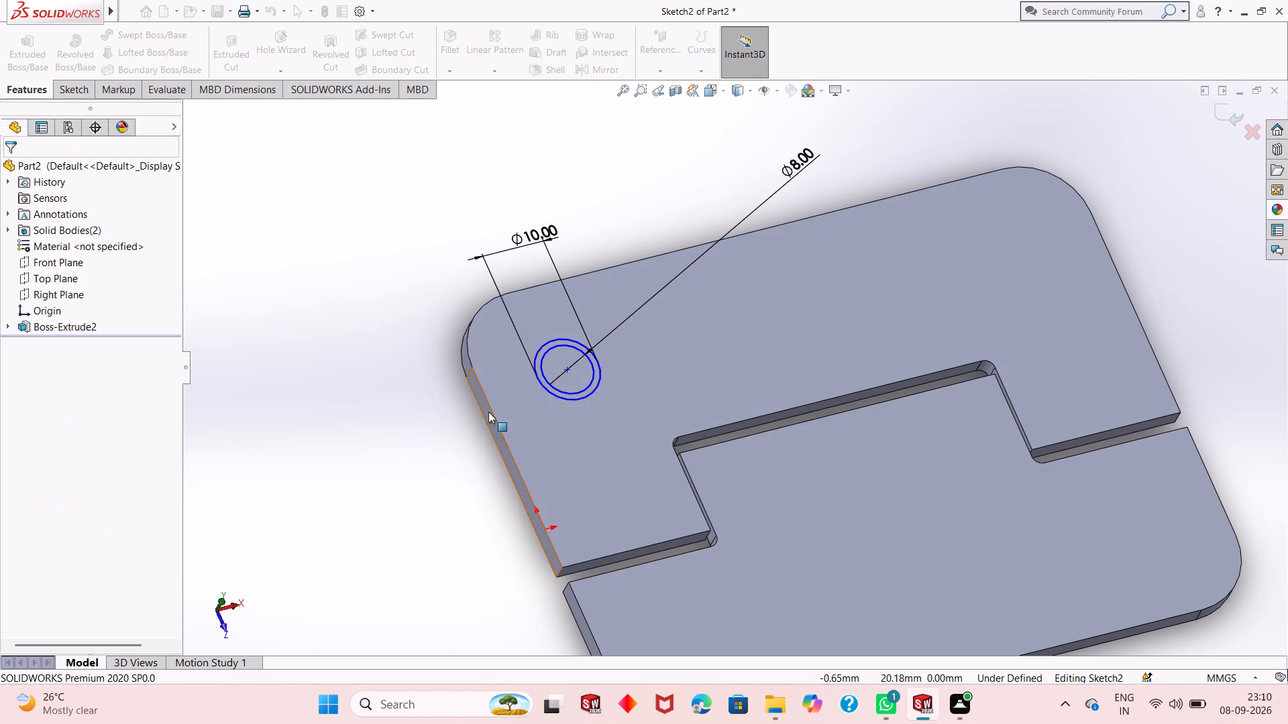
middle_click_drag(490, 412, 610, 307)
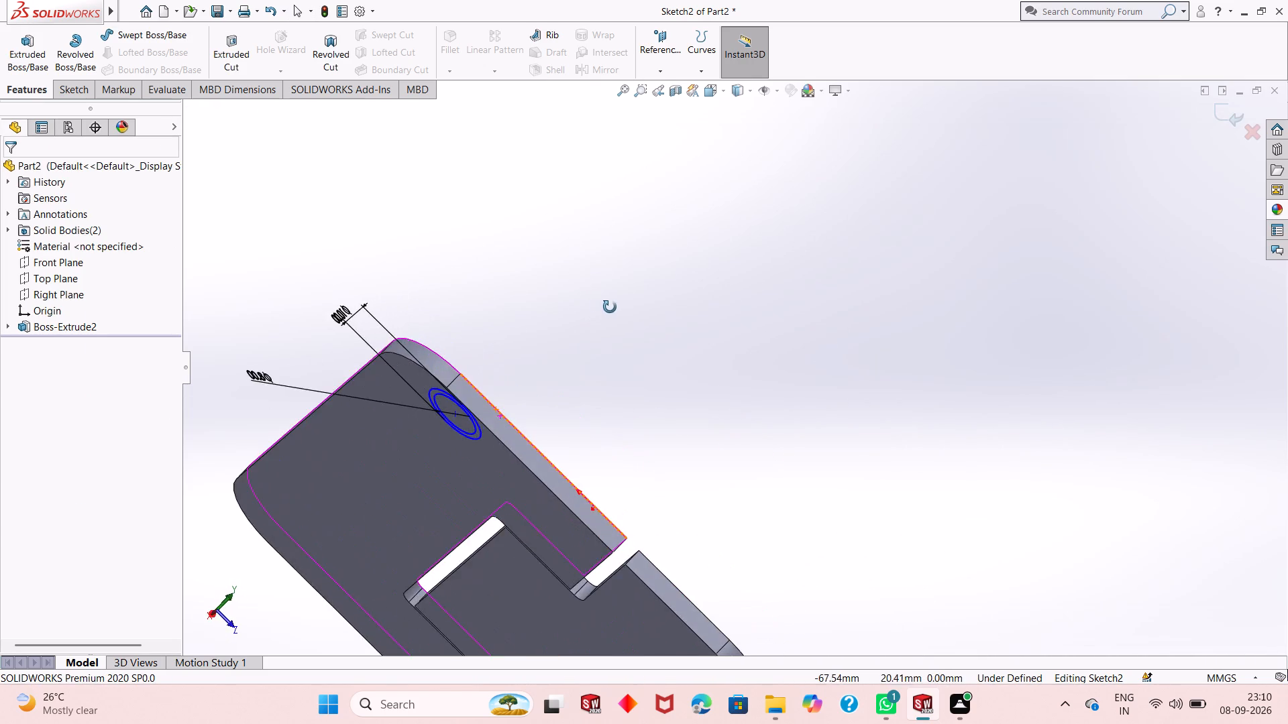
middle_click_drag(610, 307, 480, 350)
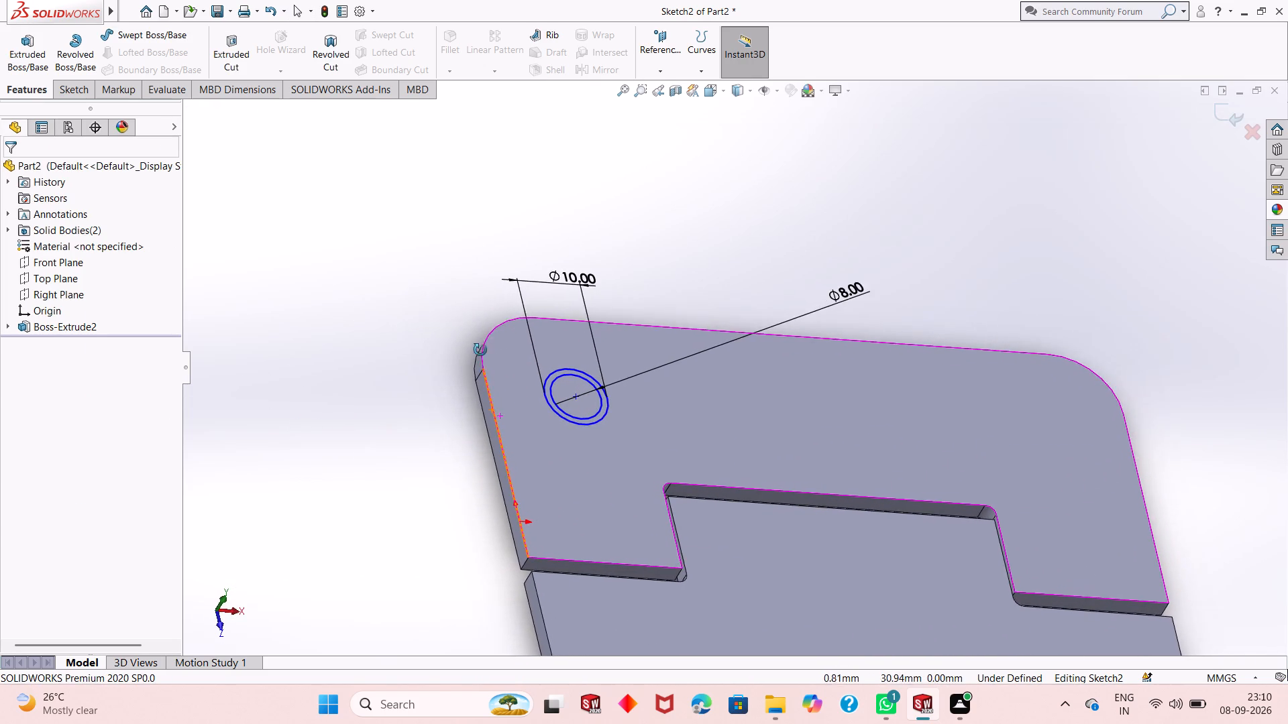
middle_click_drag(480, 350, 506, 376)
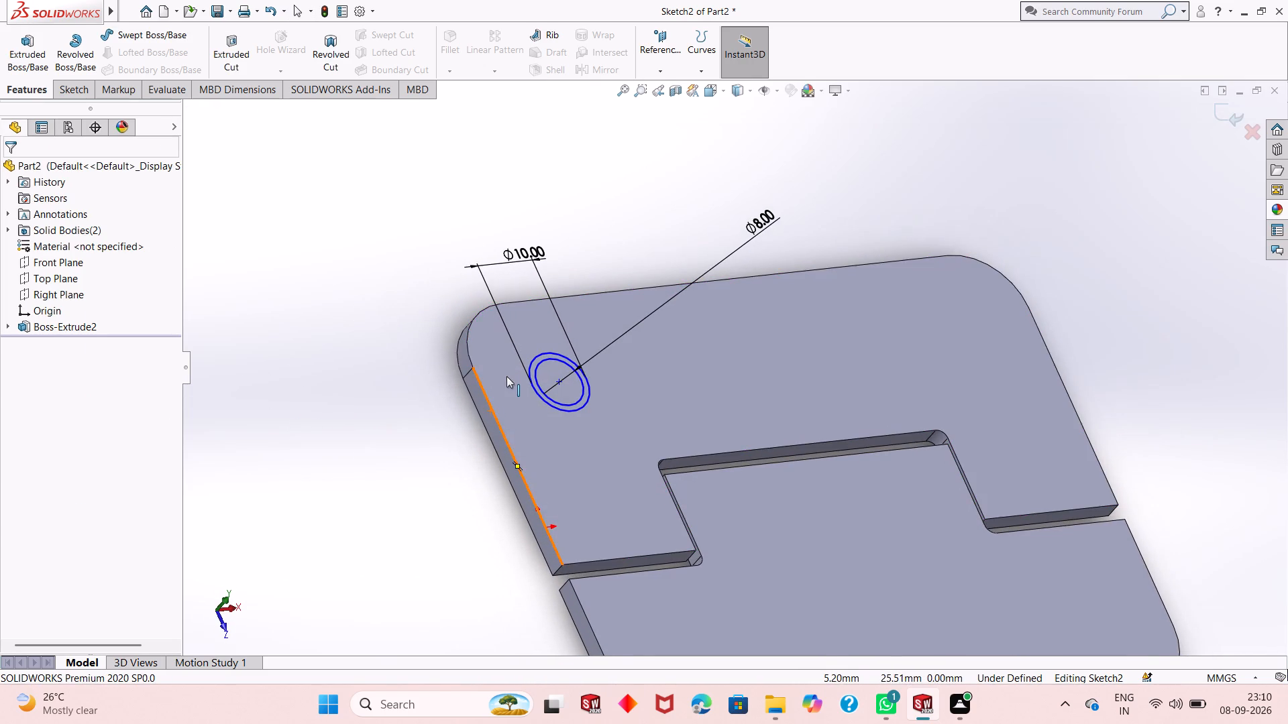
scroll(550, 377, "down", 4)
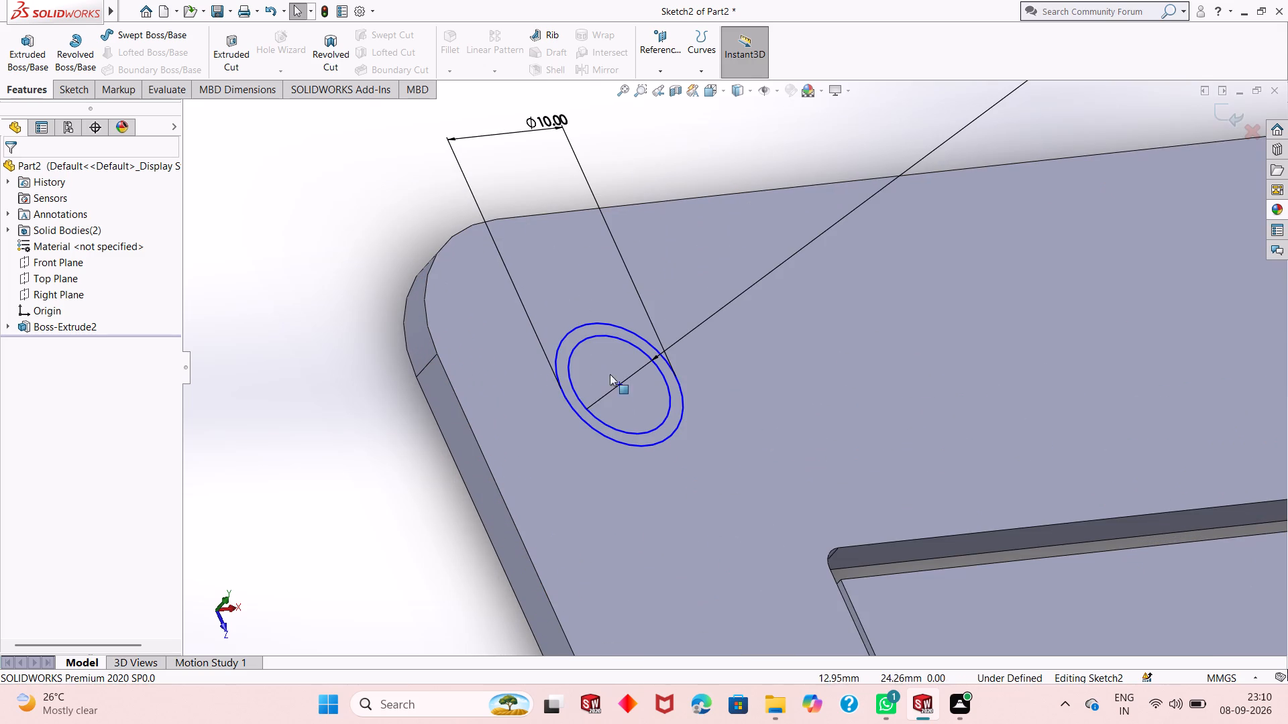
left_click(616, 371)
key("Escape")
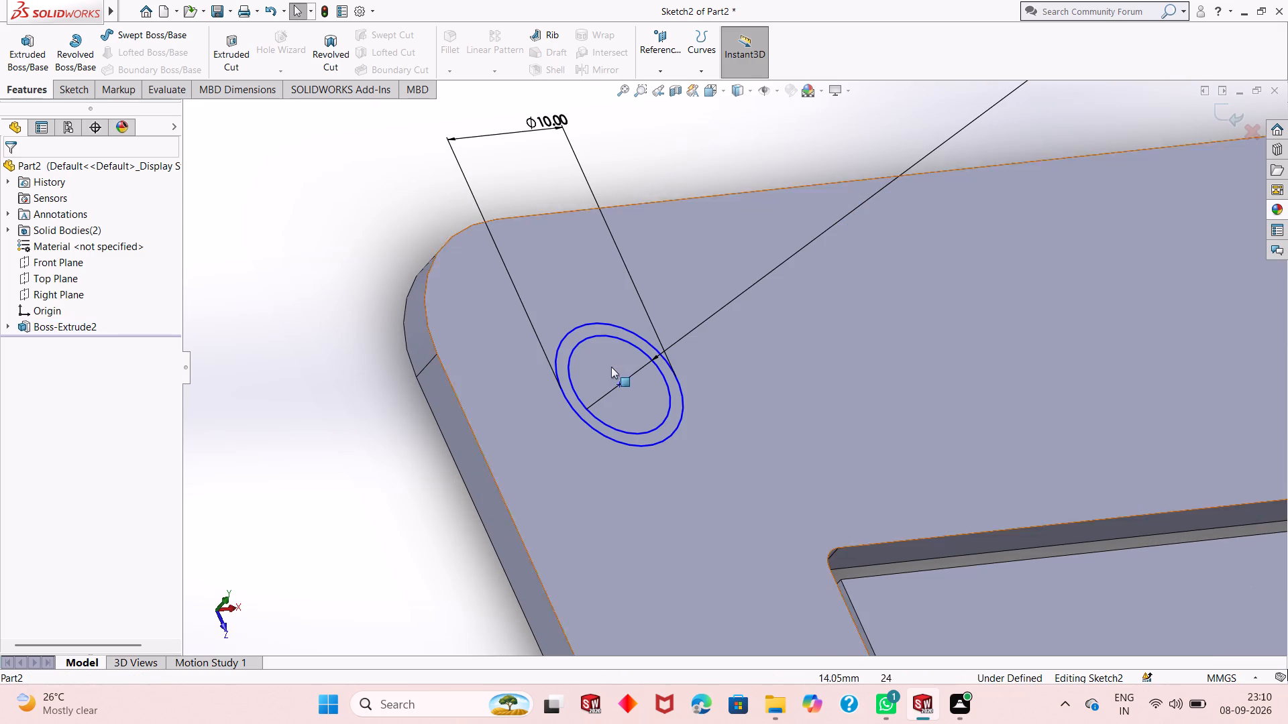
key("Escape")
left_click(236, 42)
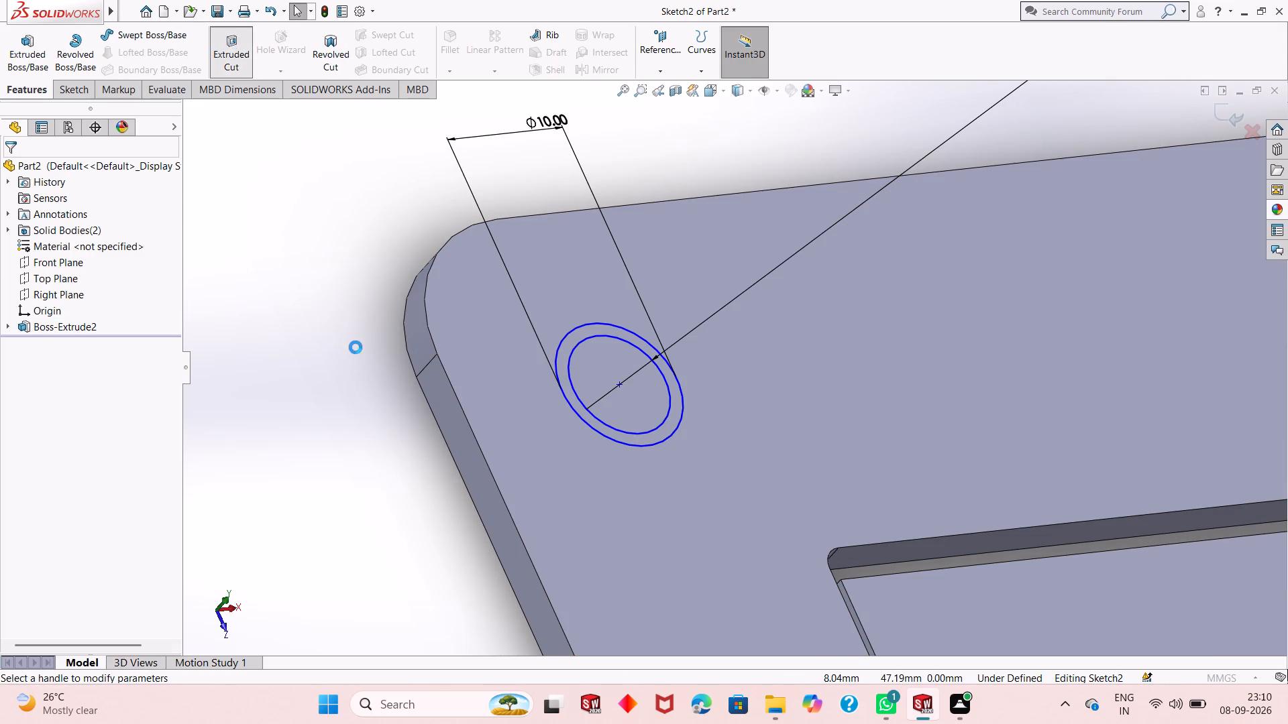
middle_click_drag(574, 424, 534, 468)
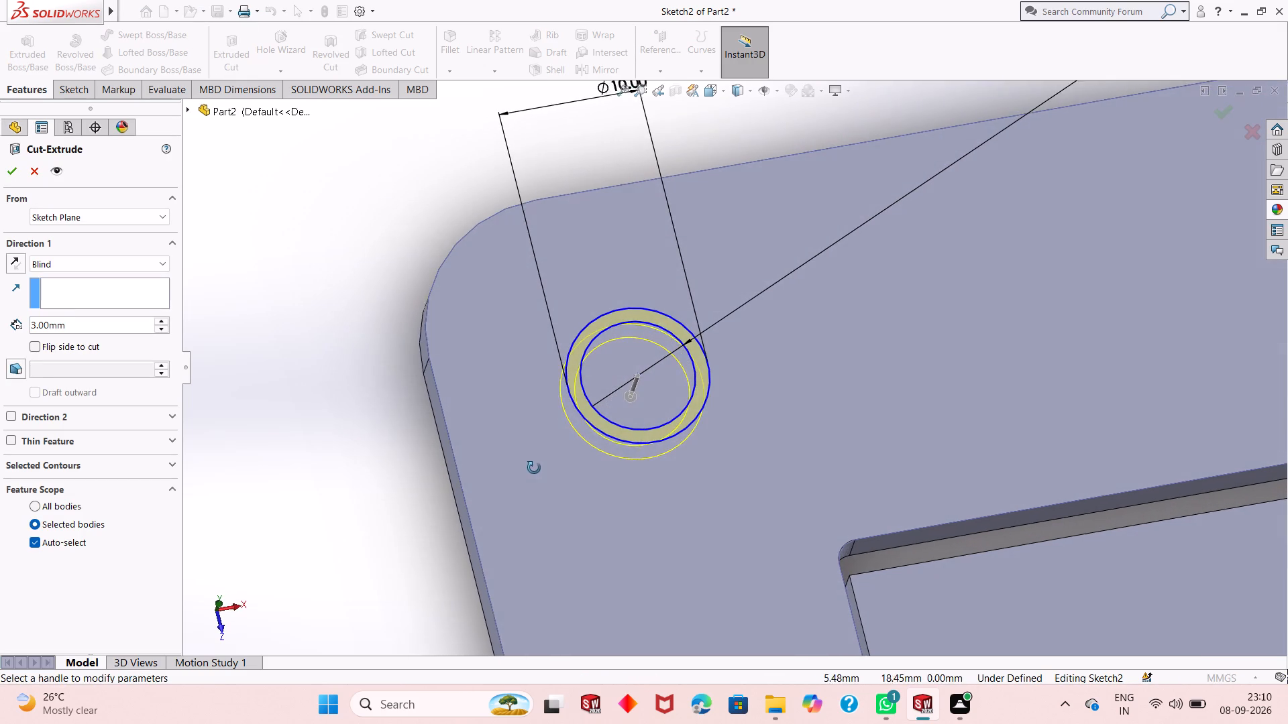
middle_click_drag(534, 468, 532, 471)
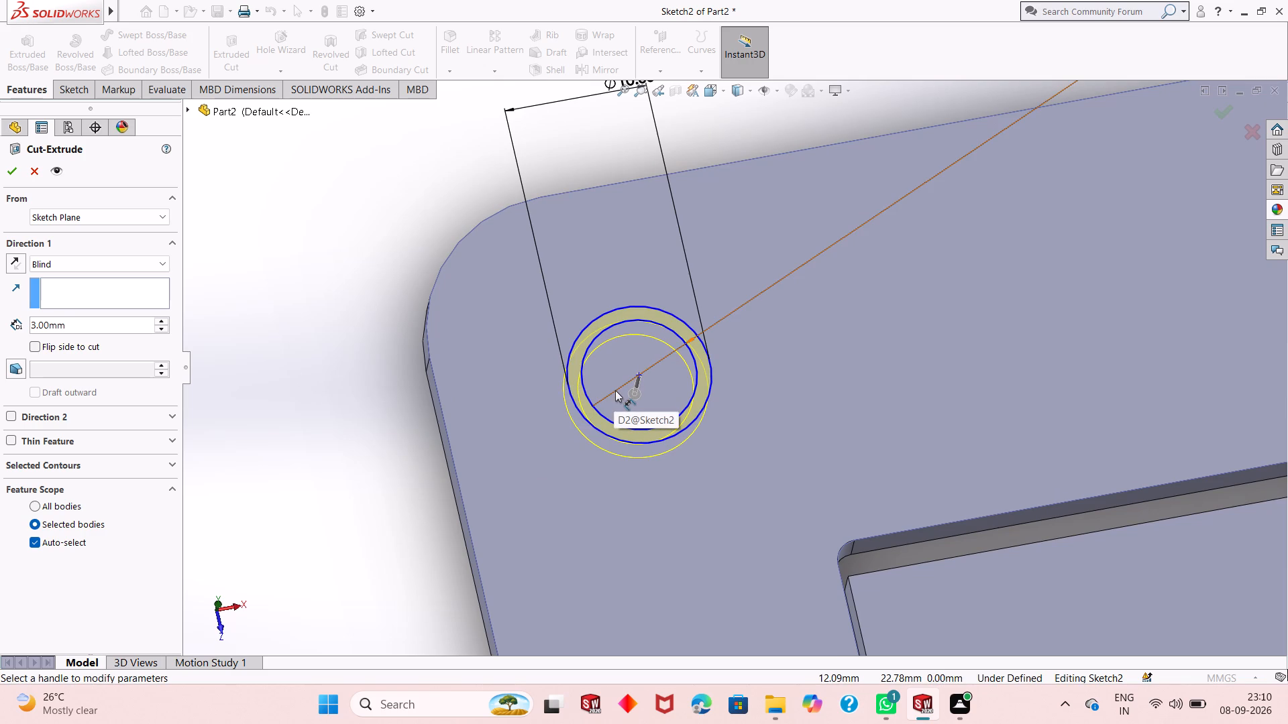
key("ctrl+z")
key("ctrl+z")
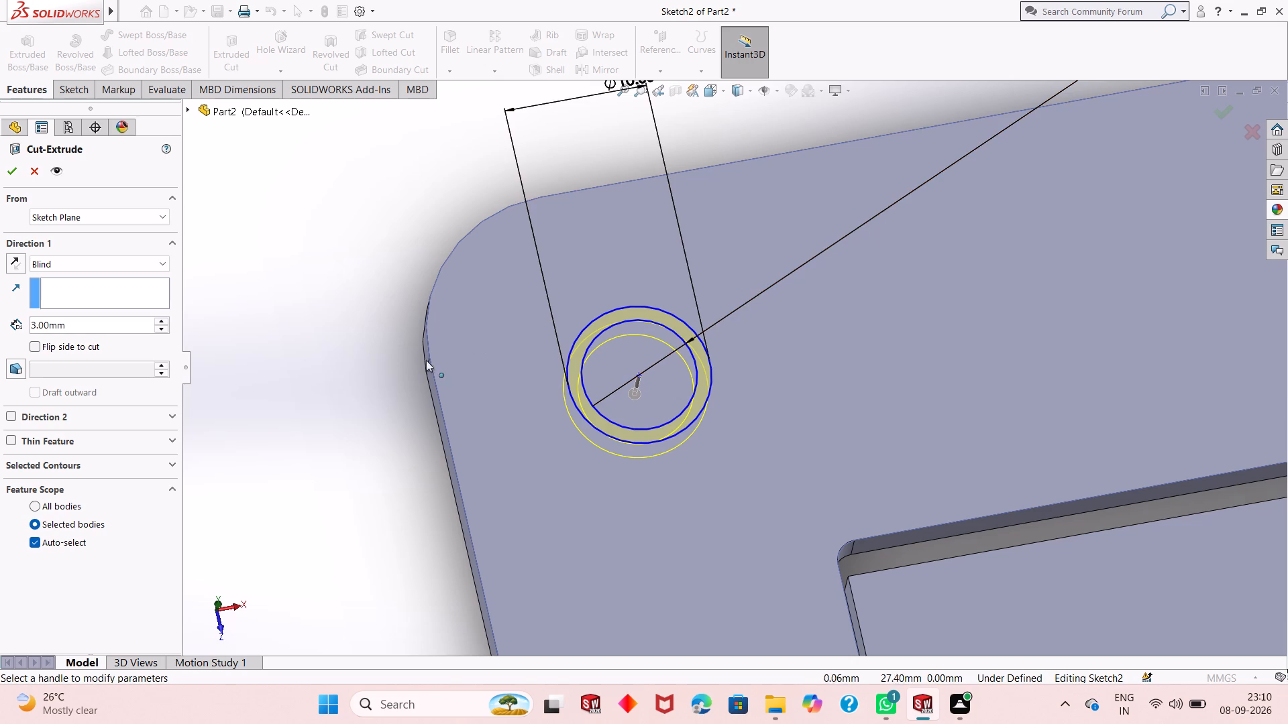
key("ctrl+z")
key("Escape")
Undo both diameter dimensions and the inner circle in the upper plate's corner sketch, keeping the freehand outer circle.
key("ctrl+z")
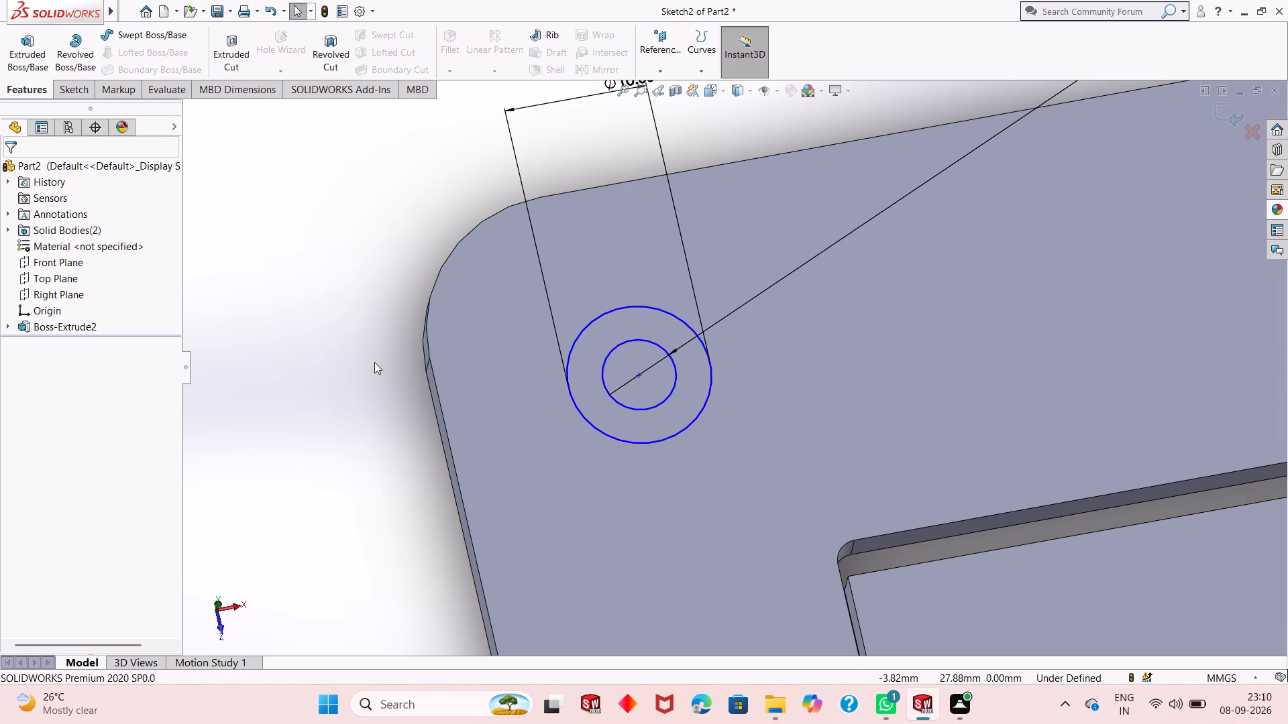
key("ctrl+z")
key("ctrl+z")
key("ctrl+z")
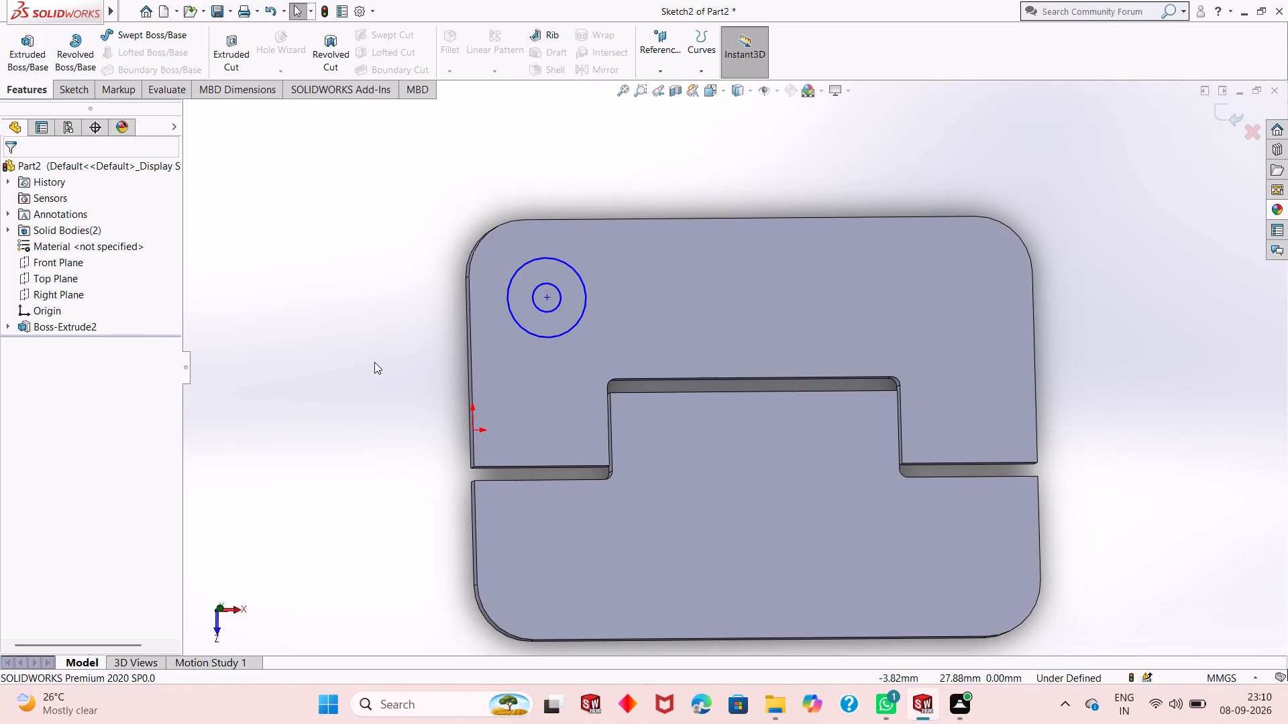
key("ctrl+z")
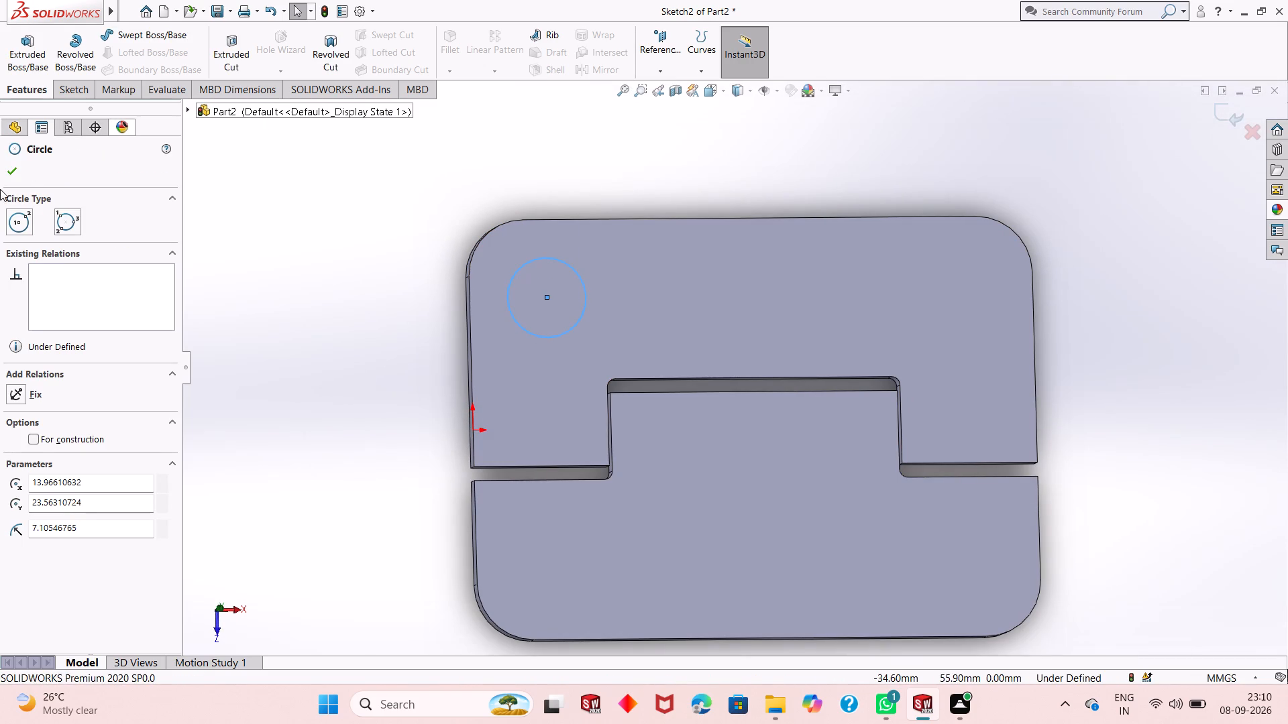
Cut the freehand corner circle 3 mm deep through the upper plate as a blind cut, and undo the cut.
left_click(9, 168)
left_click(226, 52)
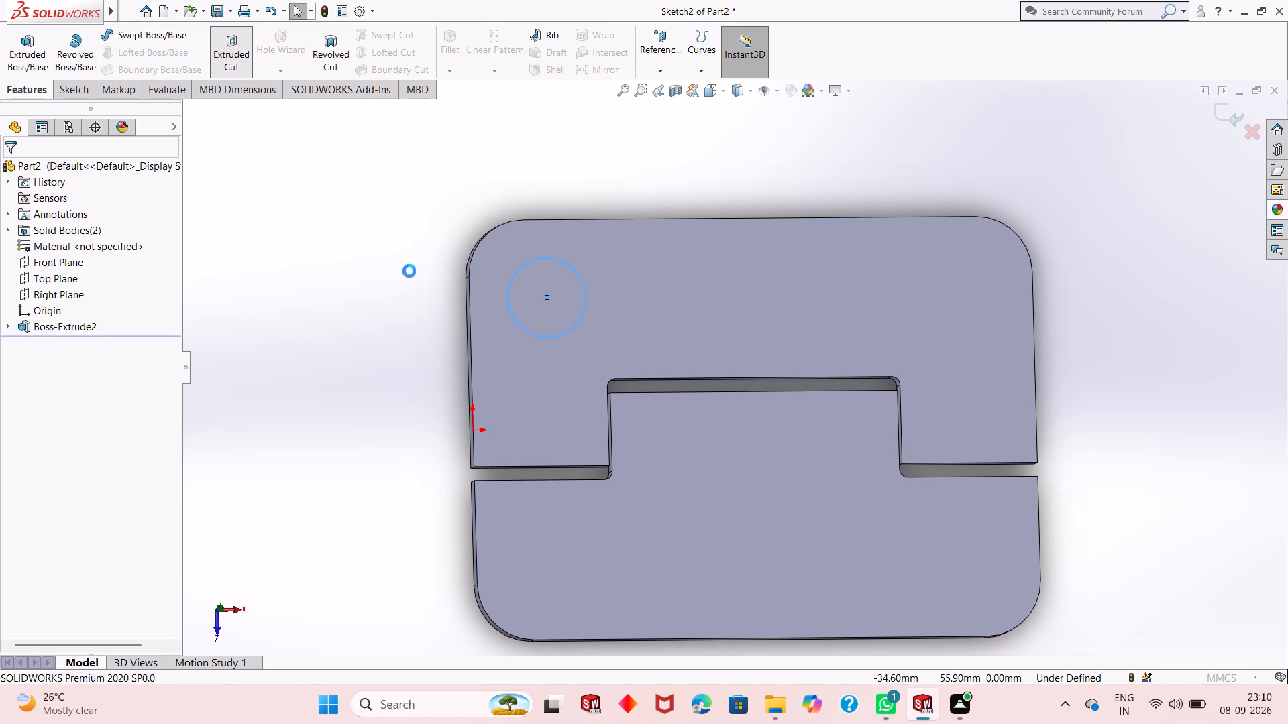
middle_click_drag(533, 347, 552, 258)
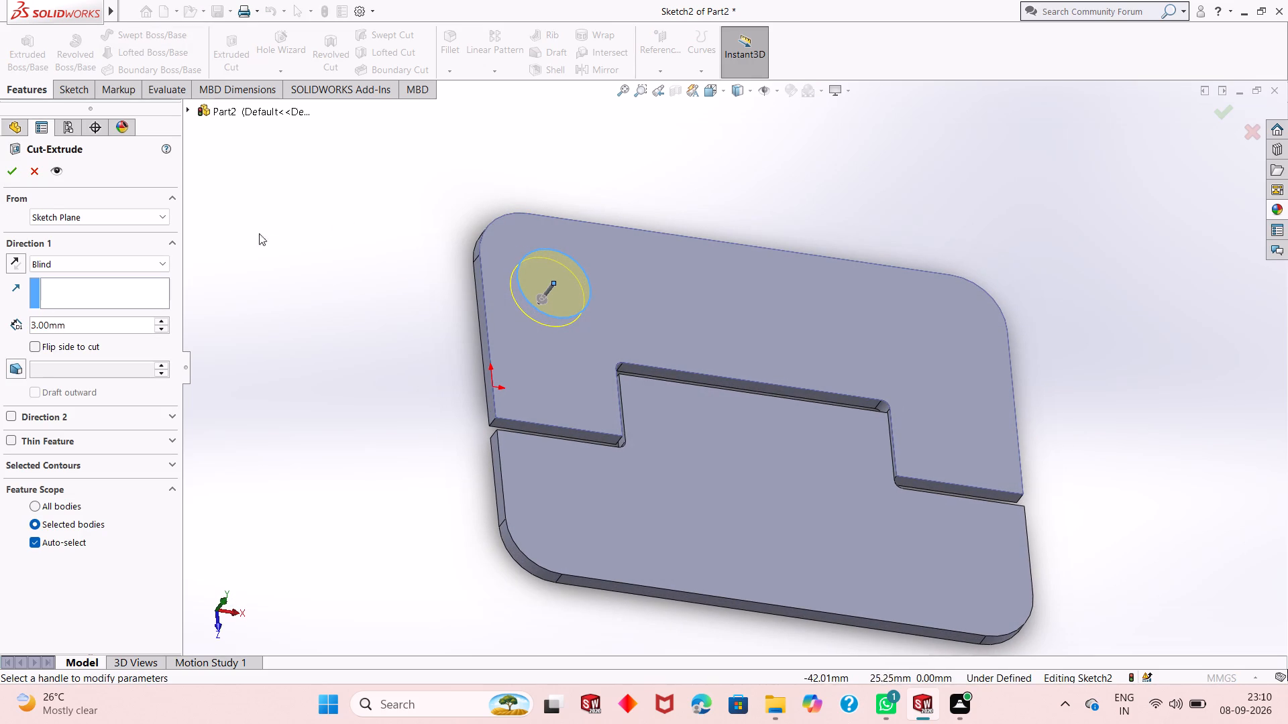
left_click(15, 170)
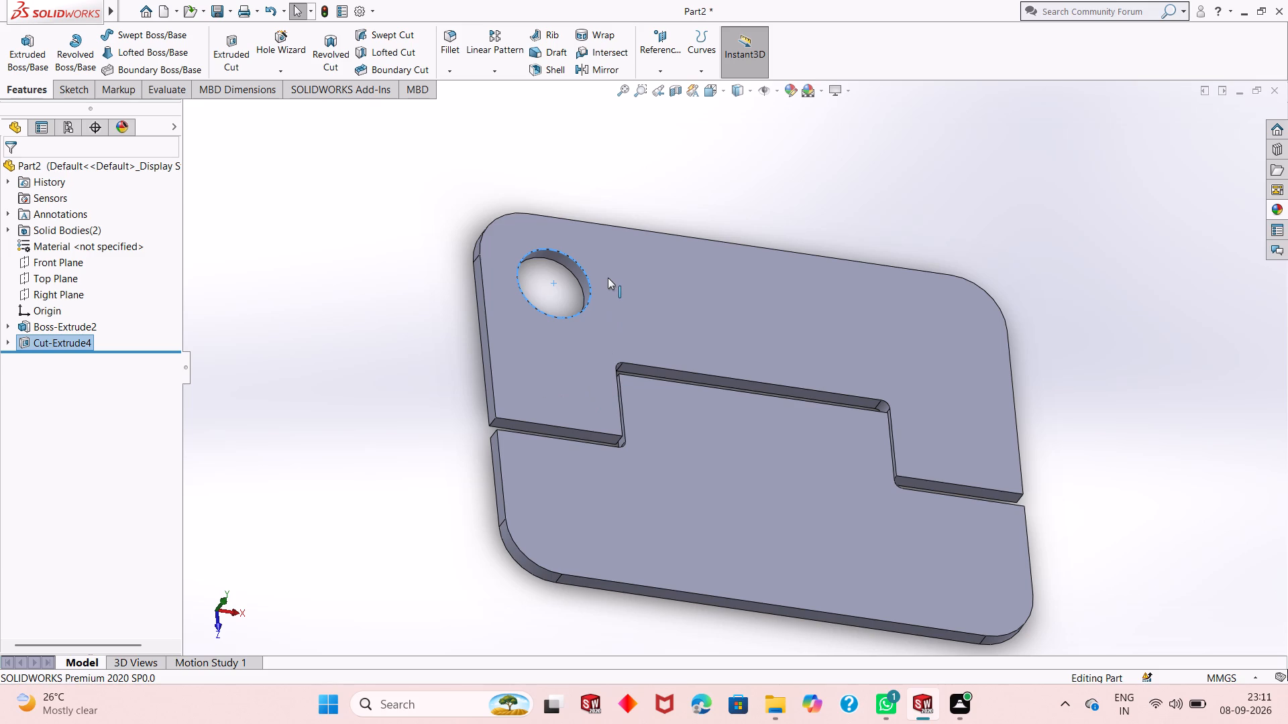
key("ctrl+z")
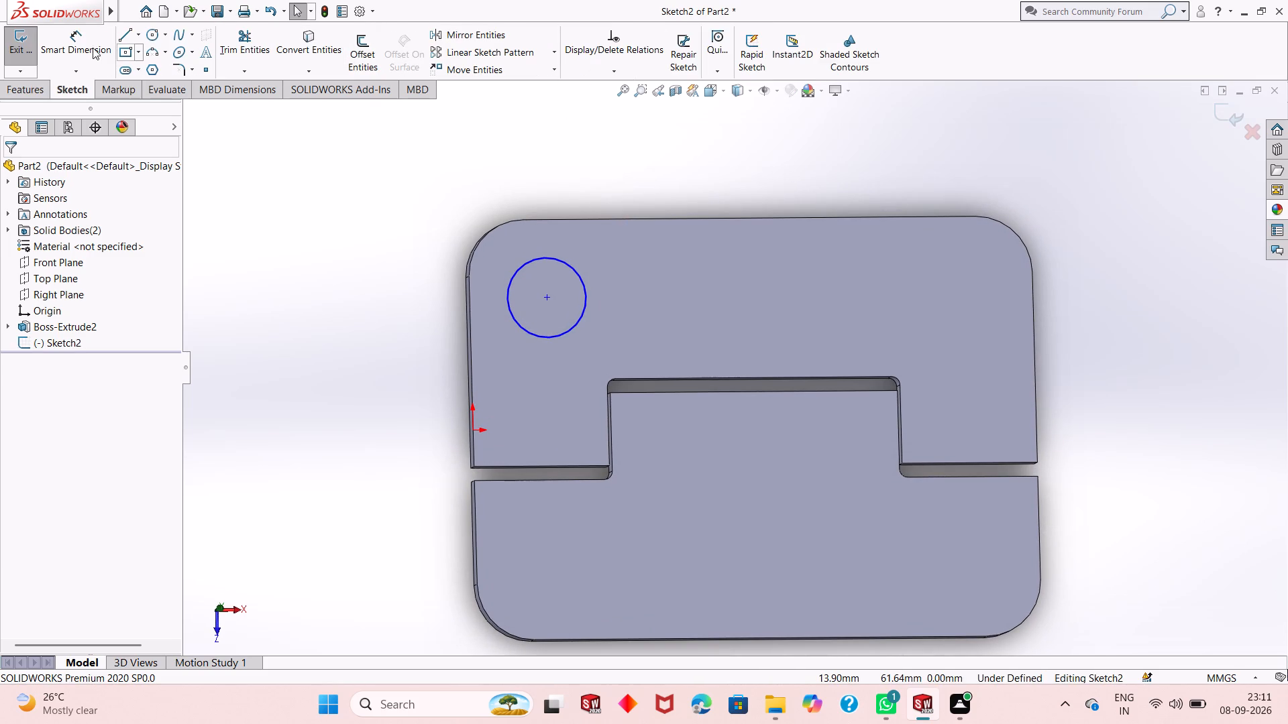
Dimension the corner circle on the upper plate with a diameter of 10 mm.
left_click(85, 51)
left_click(563, 261)
left_click(579, 168)
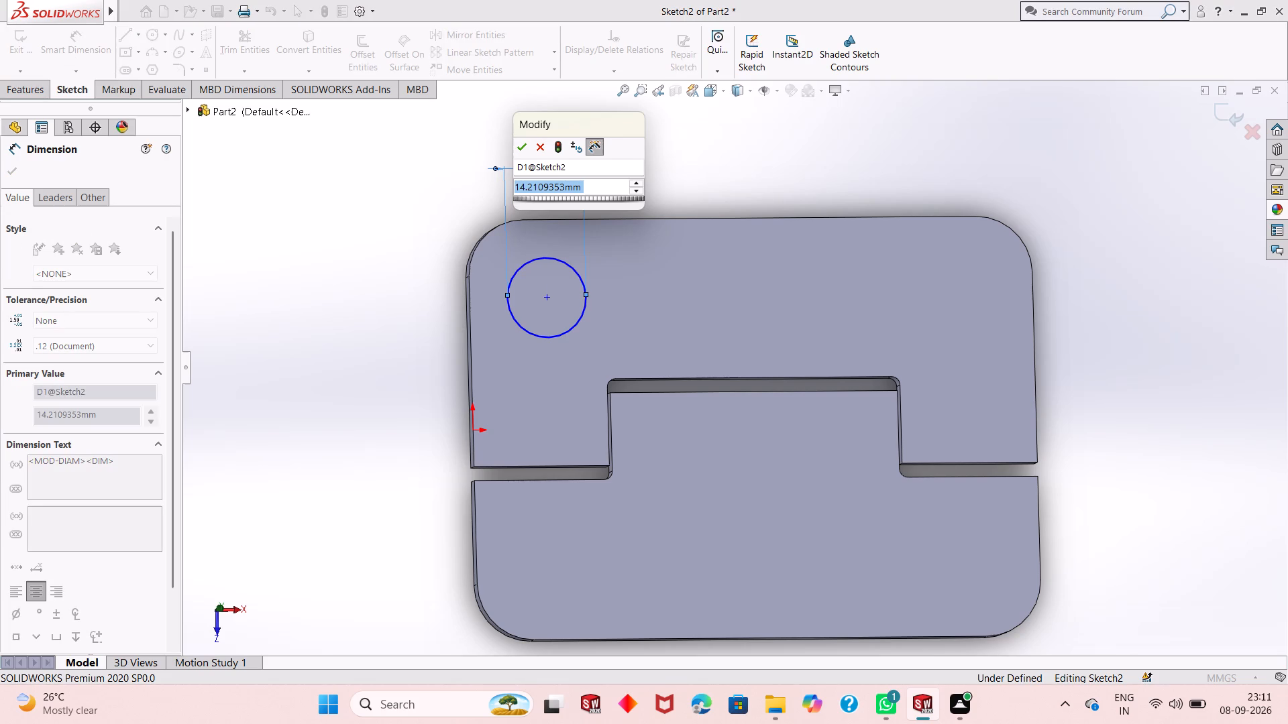
type("10")
key("Return")
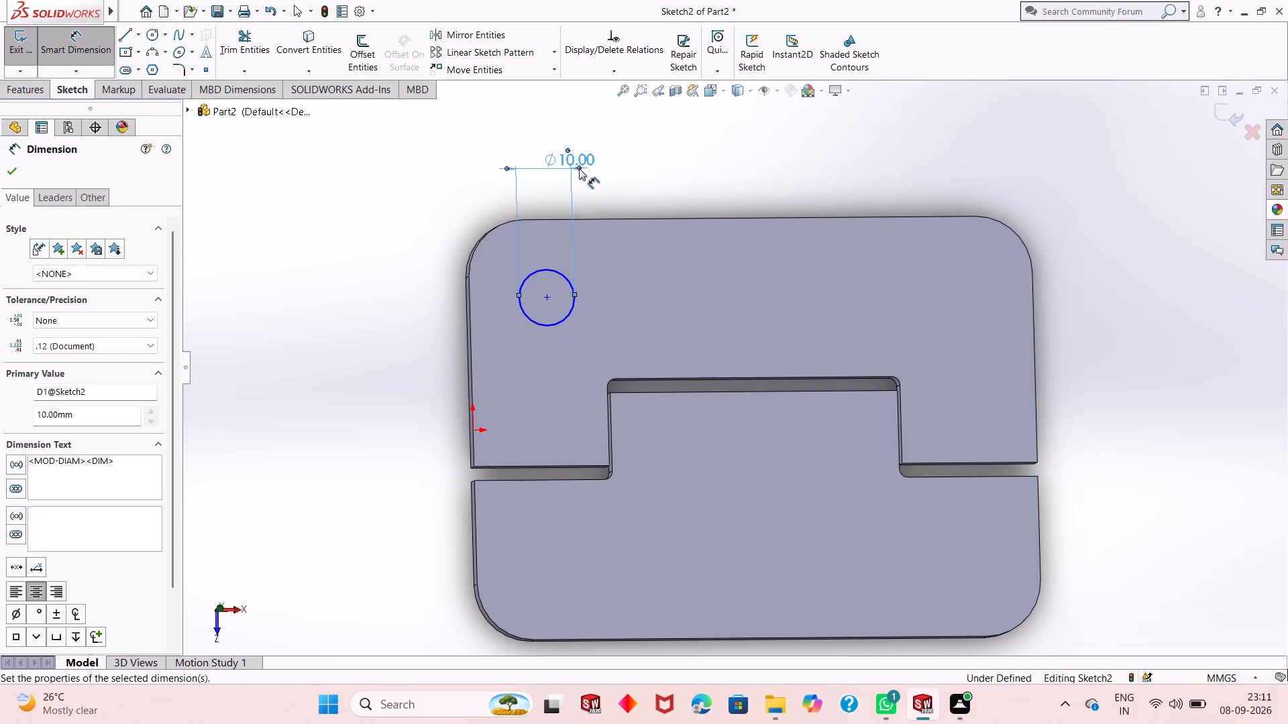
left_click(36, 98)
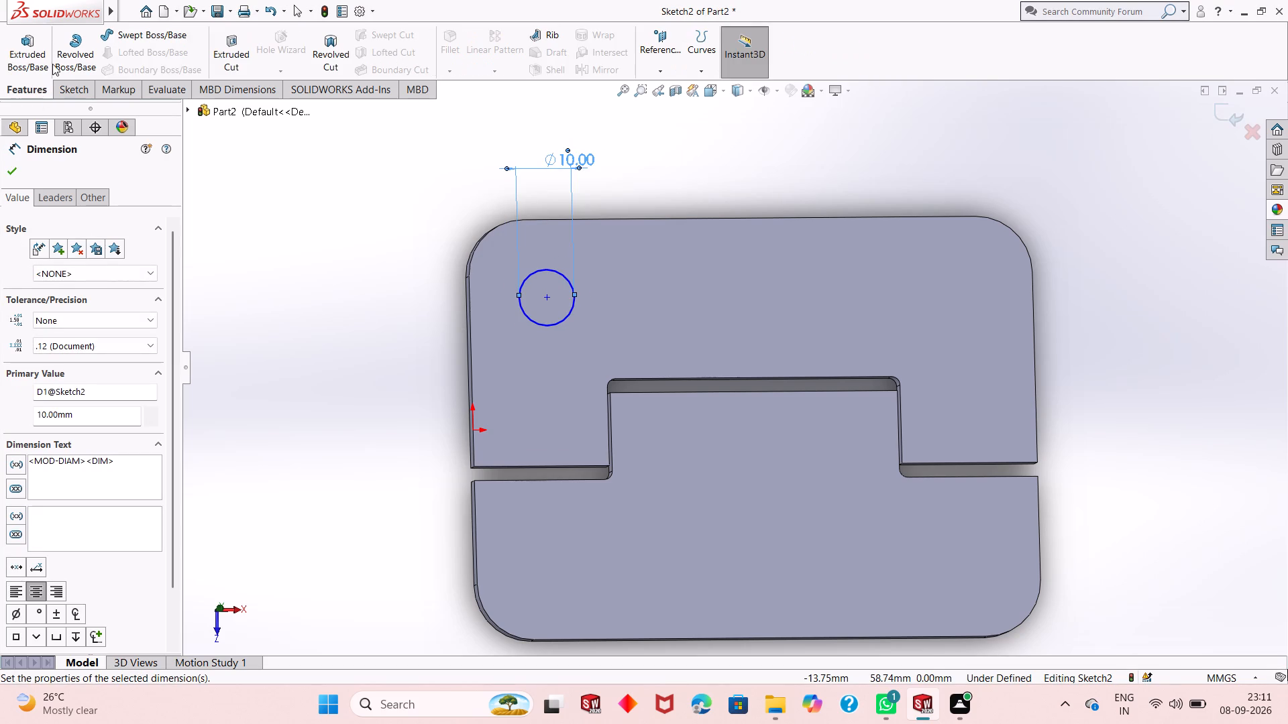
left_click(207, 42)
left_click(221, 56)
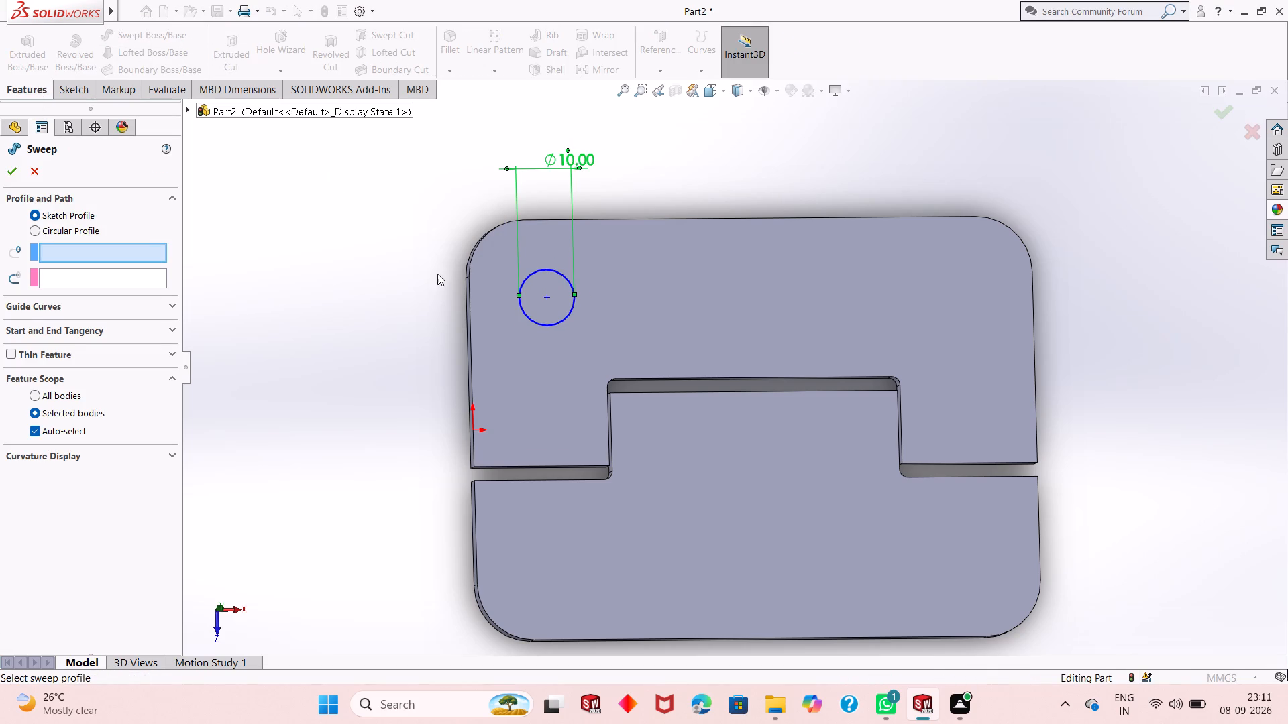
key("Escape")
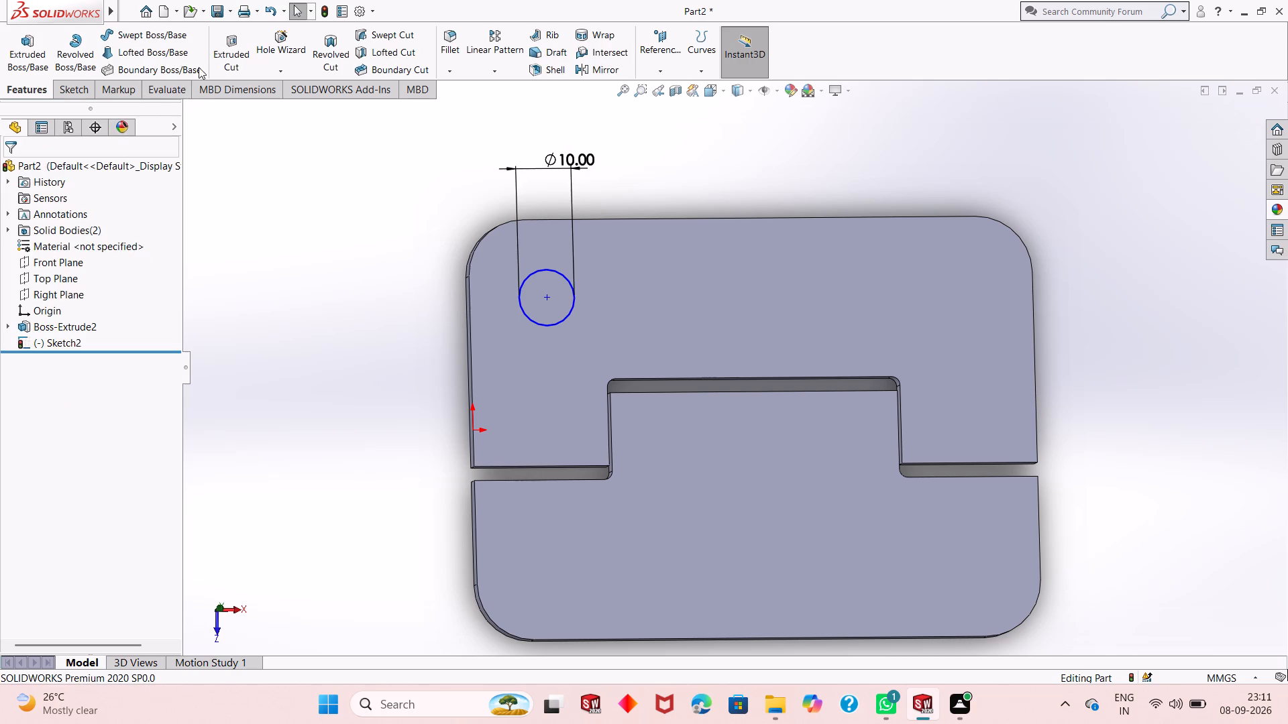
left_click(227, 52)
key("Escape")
Cut the 10 mm corner circle through the upper plate as a 3 mm blind extruded cut.
left_click(237, 60)
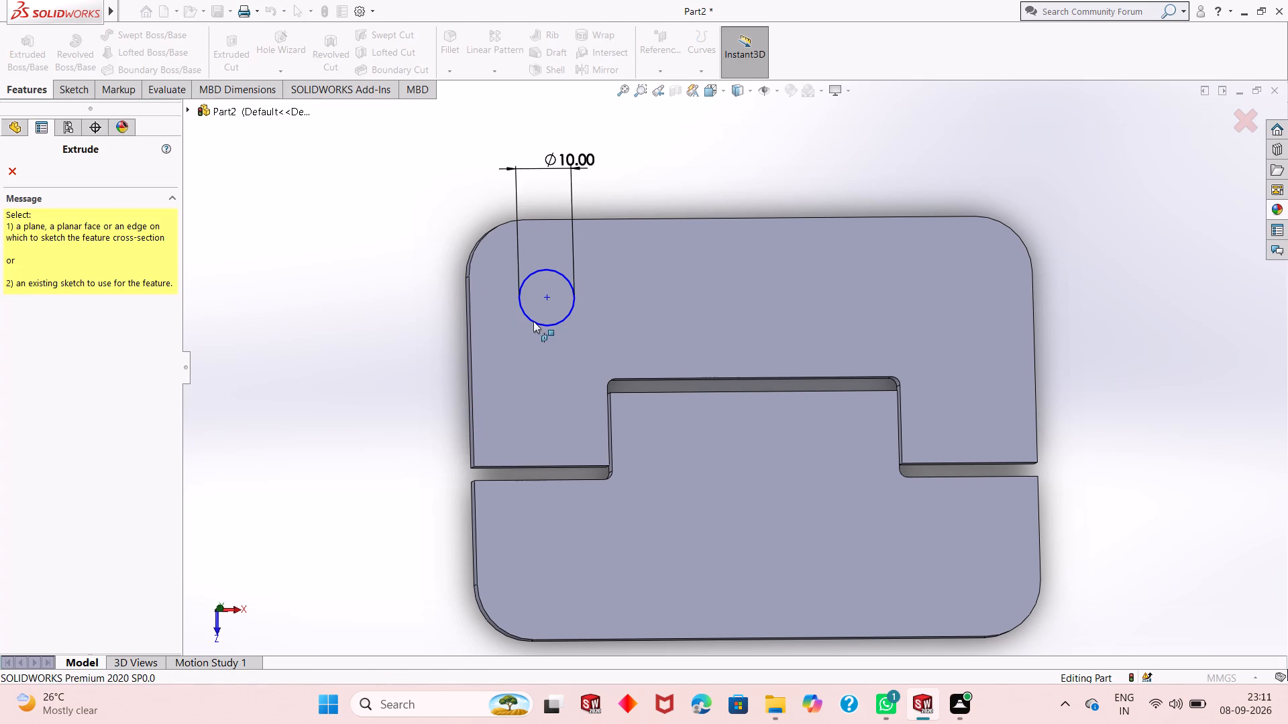
left_click(537, 323)
middle_click_drag(677, 363, 678, 253)
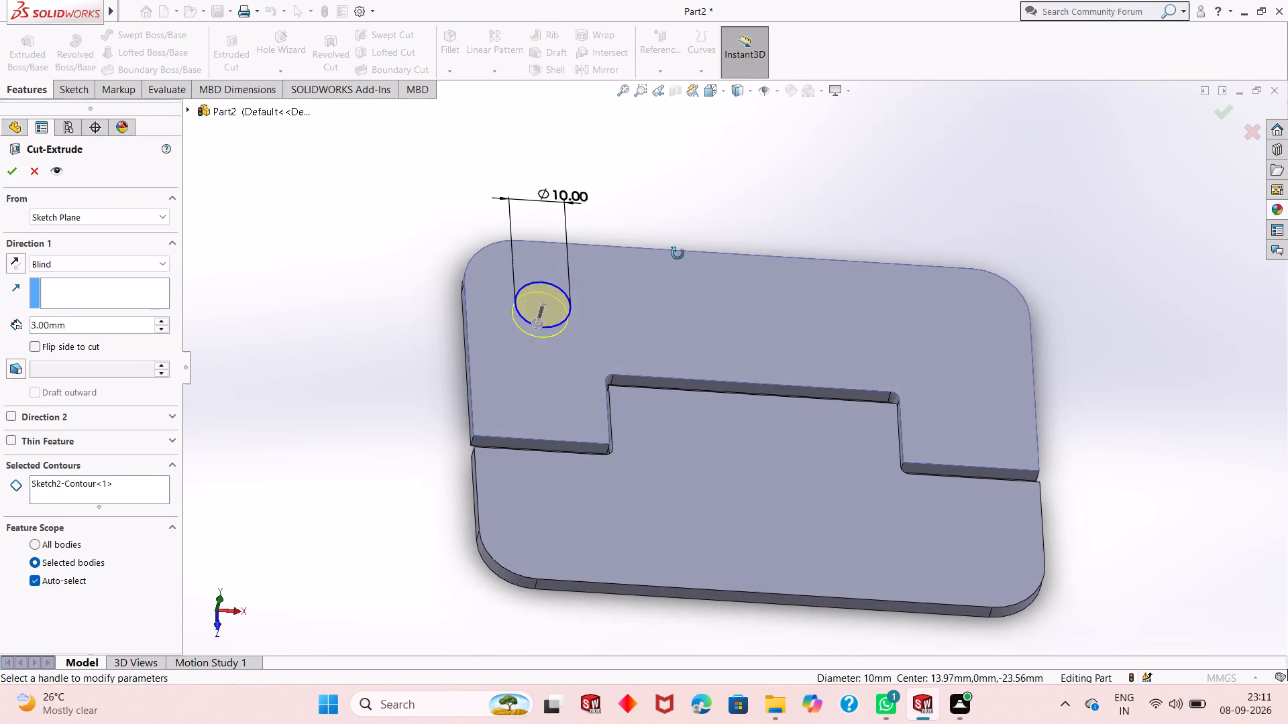
middle_click_drag(678, 253, 684, 239)
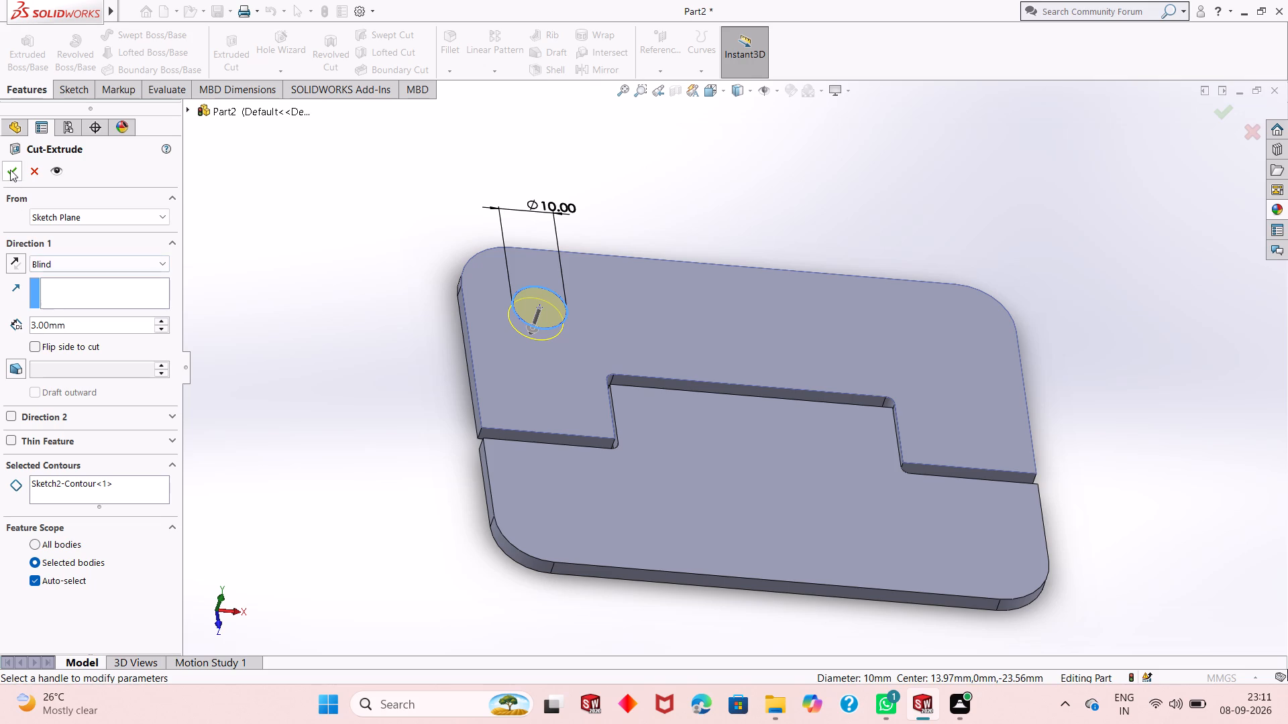
left_click(10, 170)
middle_click_drag(575, 333, 566, 363)
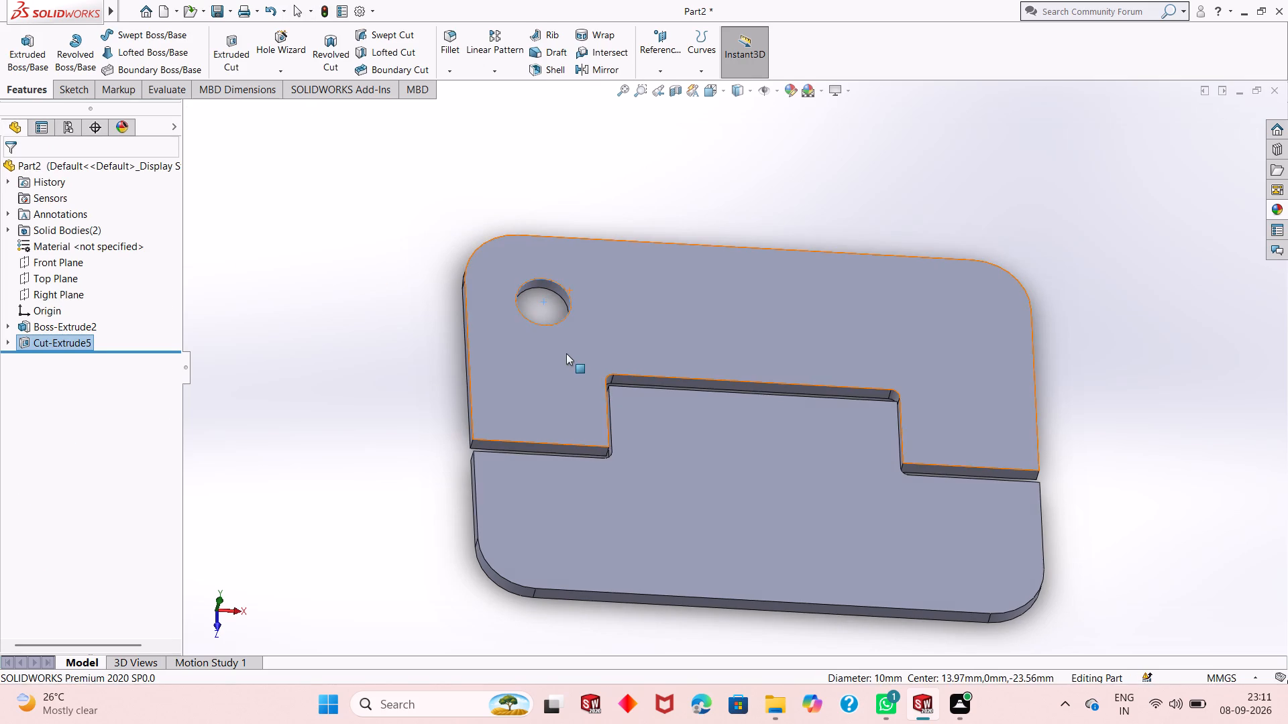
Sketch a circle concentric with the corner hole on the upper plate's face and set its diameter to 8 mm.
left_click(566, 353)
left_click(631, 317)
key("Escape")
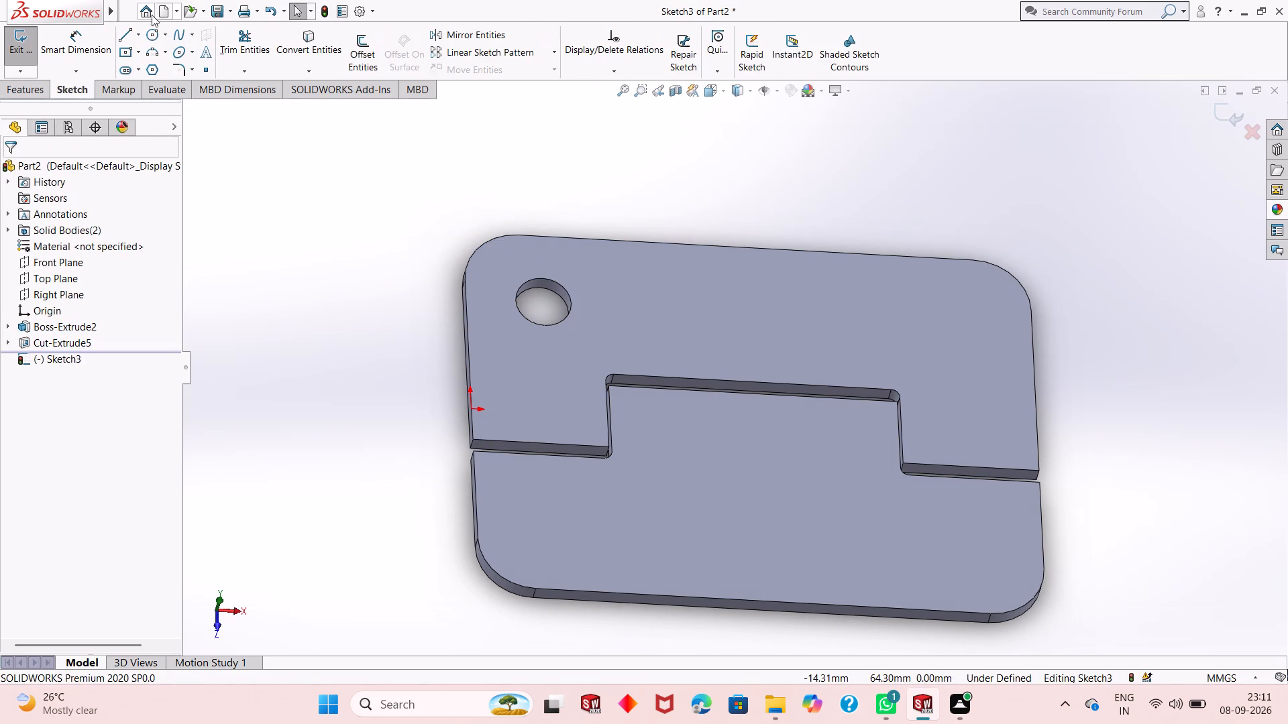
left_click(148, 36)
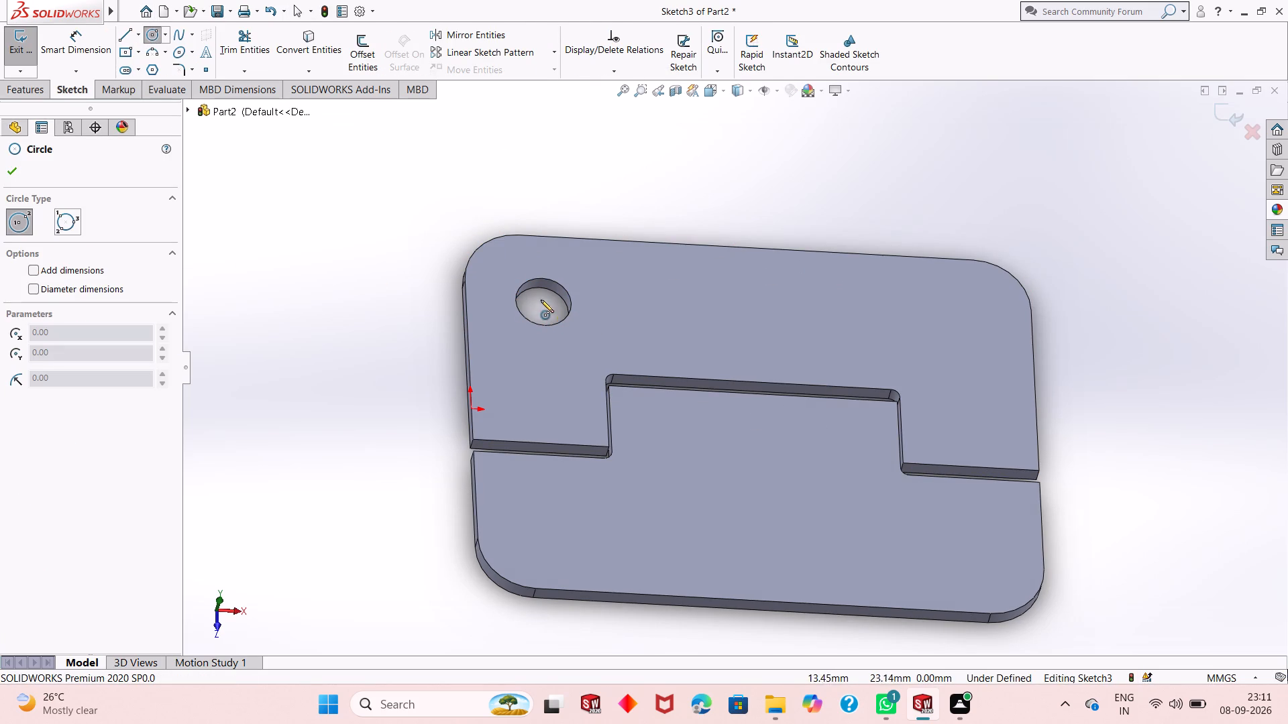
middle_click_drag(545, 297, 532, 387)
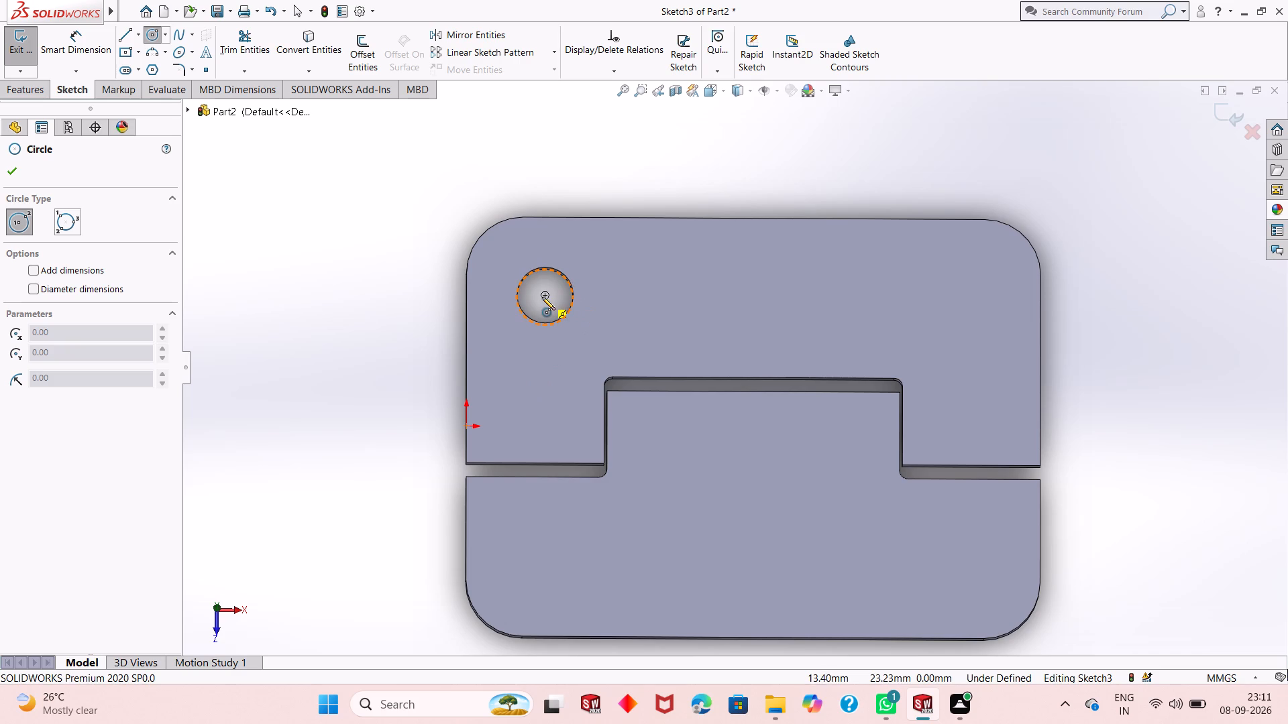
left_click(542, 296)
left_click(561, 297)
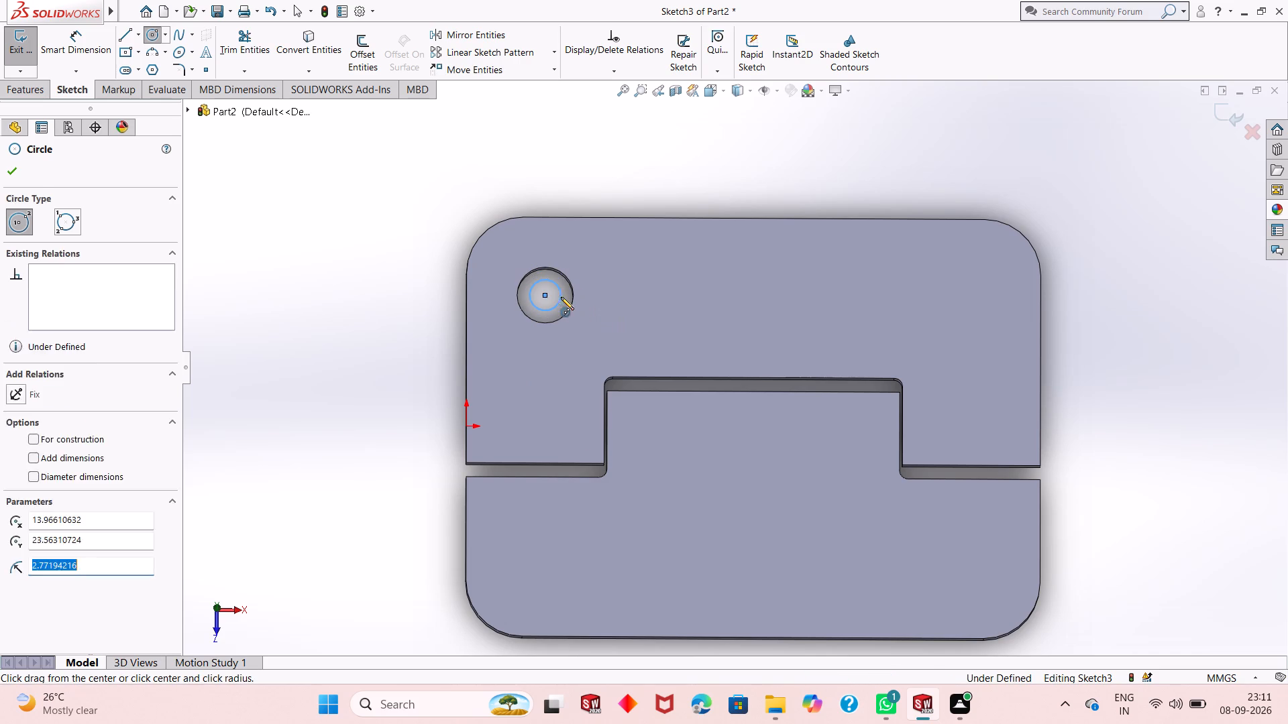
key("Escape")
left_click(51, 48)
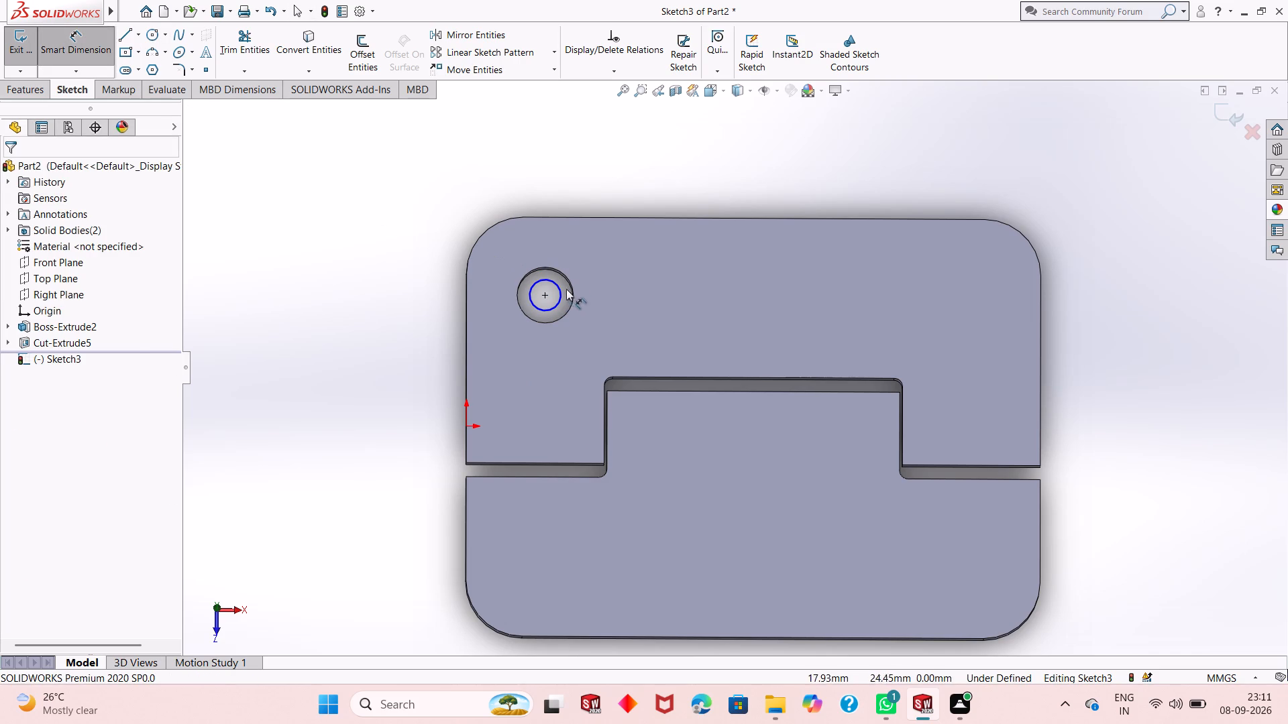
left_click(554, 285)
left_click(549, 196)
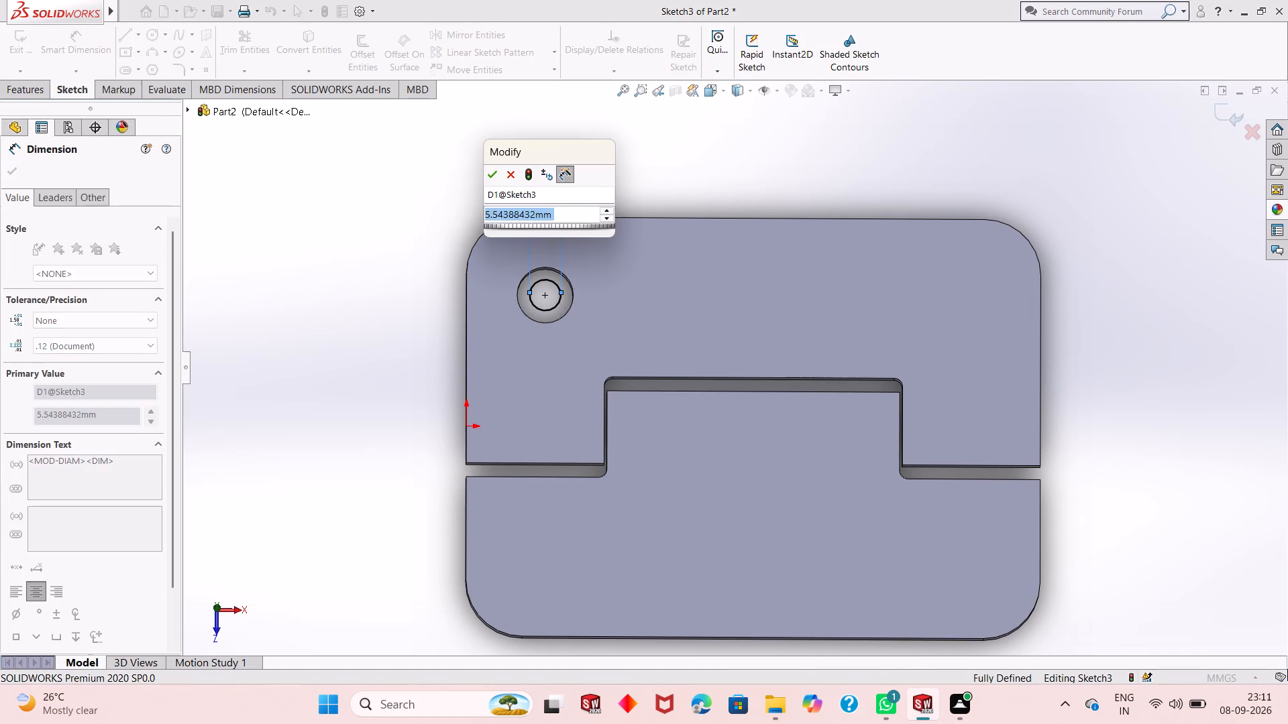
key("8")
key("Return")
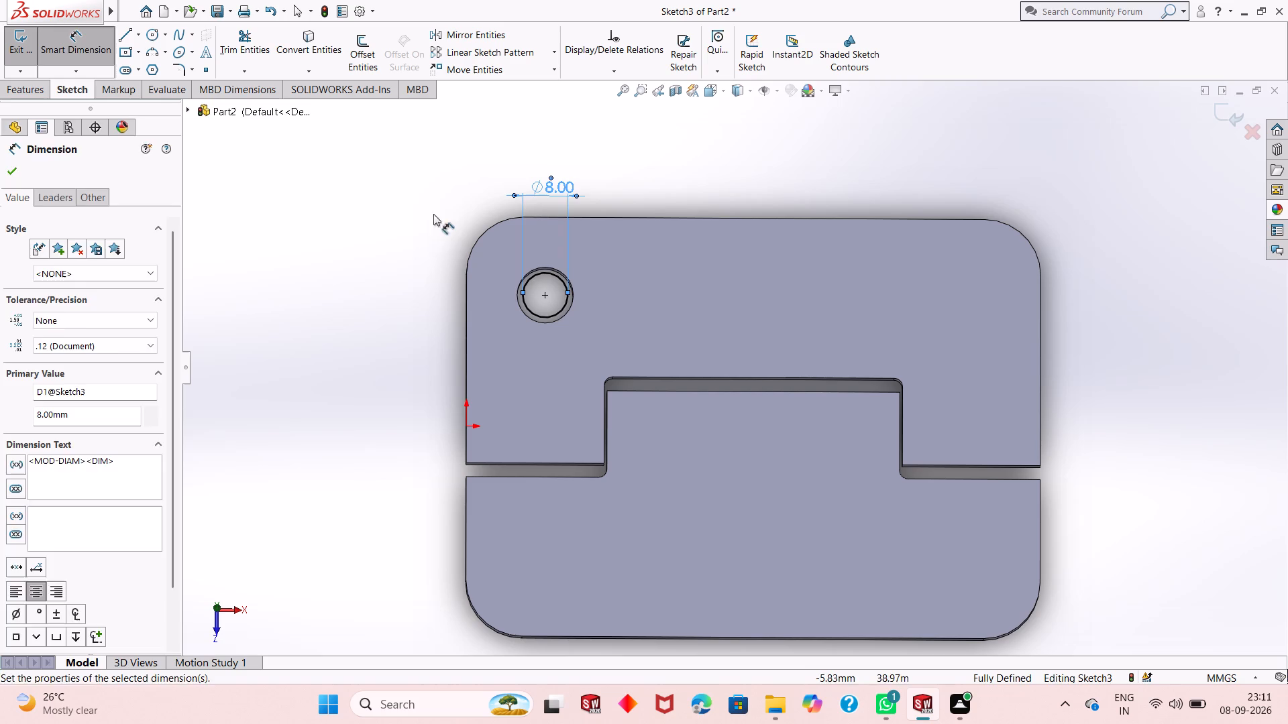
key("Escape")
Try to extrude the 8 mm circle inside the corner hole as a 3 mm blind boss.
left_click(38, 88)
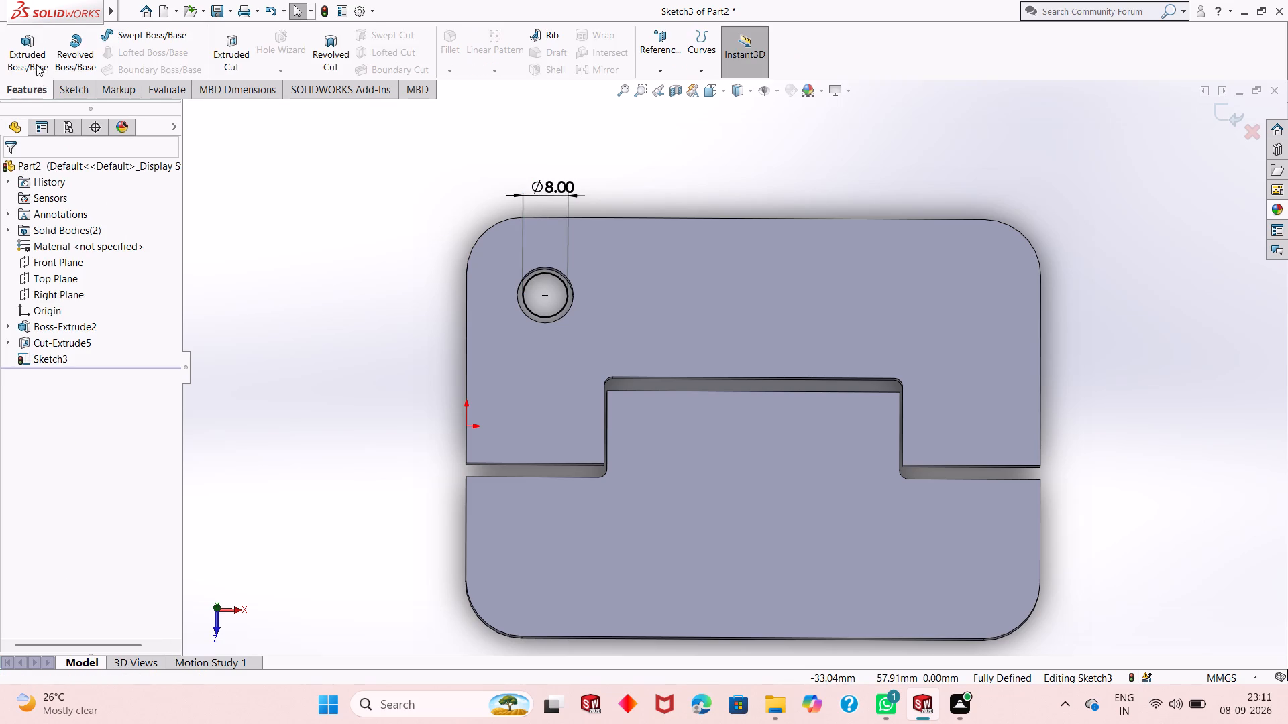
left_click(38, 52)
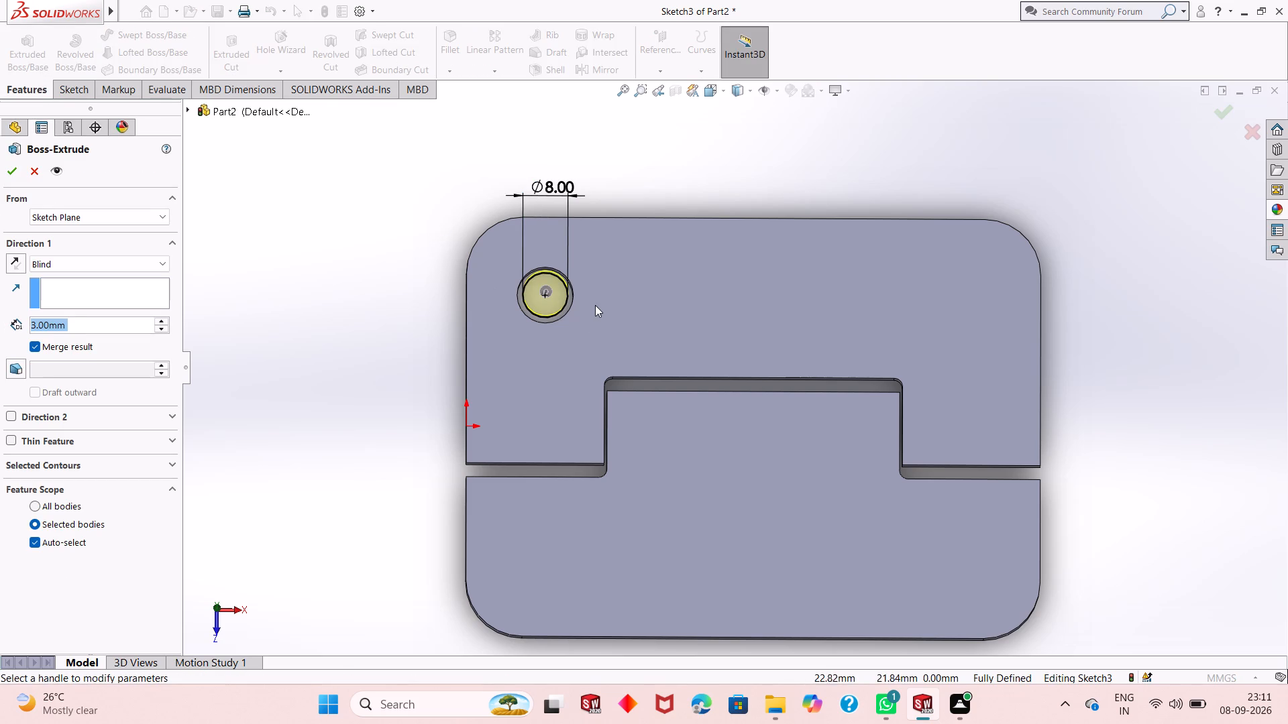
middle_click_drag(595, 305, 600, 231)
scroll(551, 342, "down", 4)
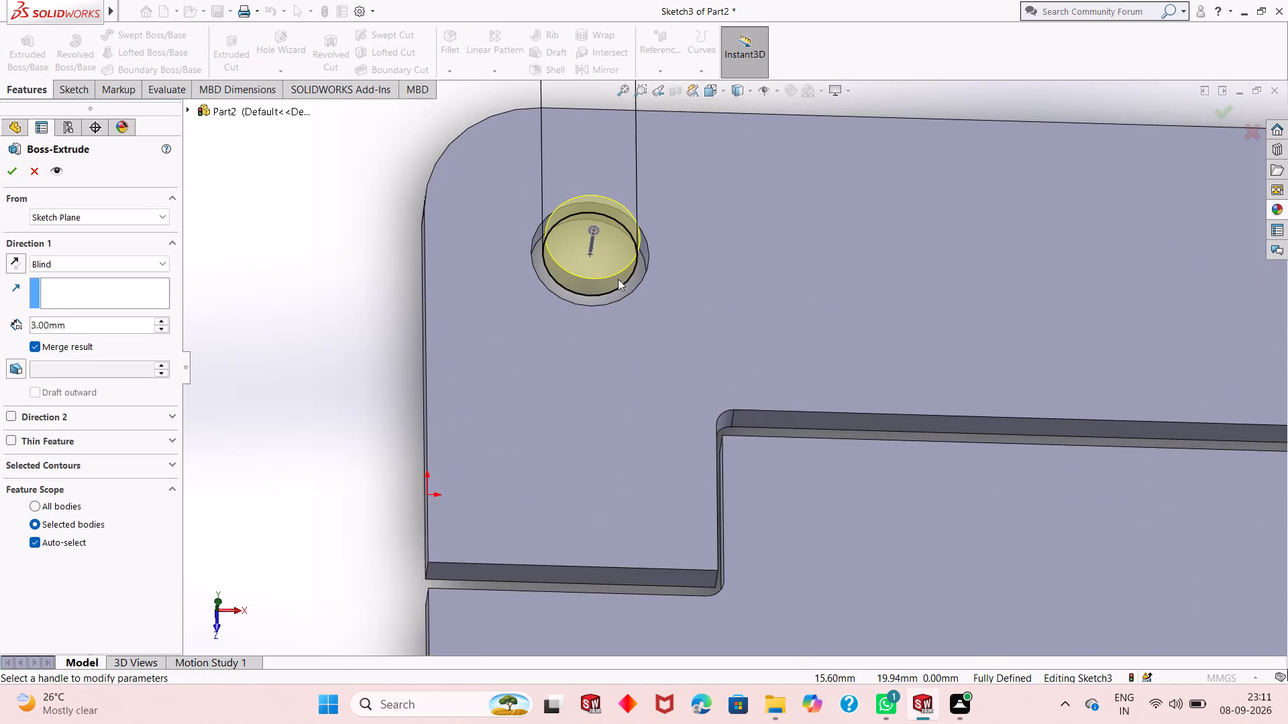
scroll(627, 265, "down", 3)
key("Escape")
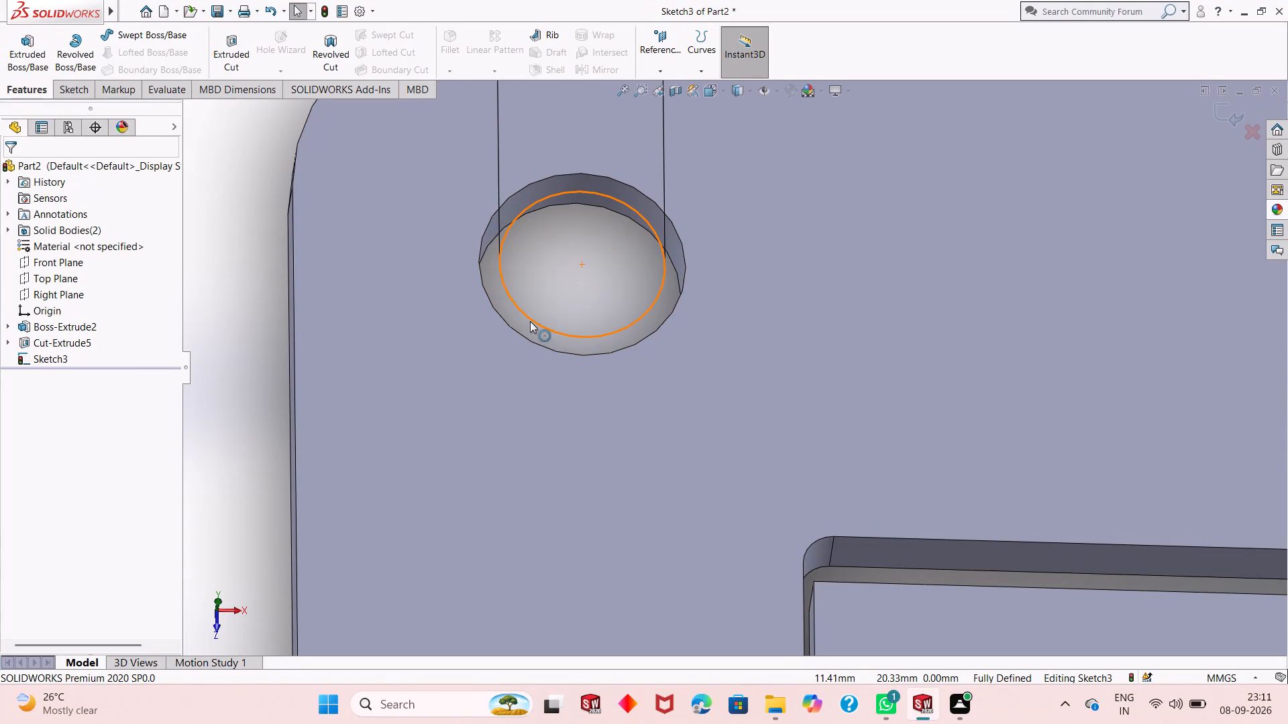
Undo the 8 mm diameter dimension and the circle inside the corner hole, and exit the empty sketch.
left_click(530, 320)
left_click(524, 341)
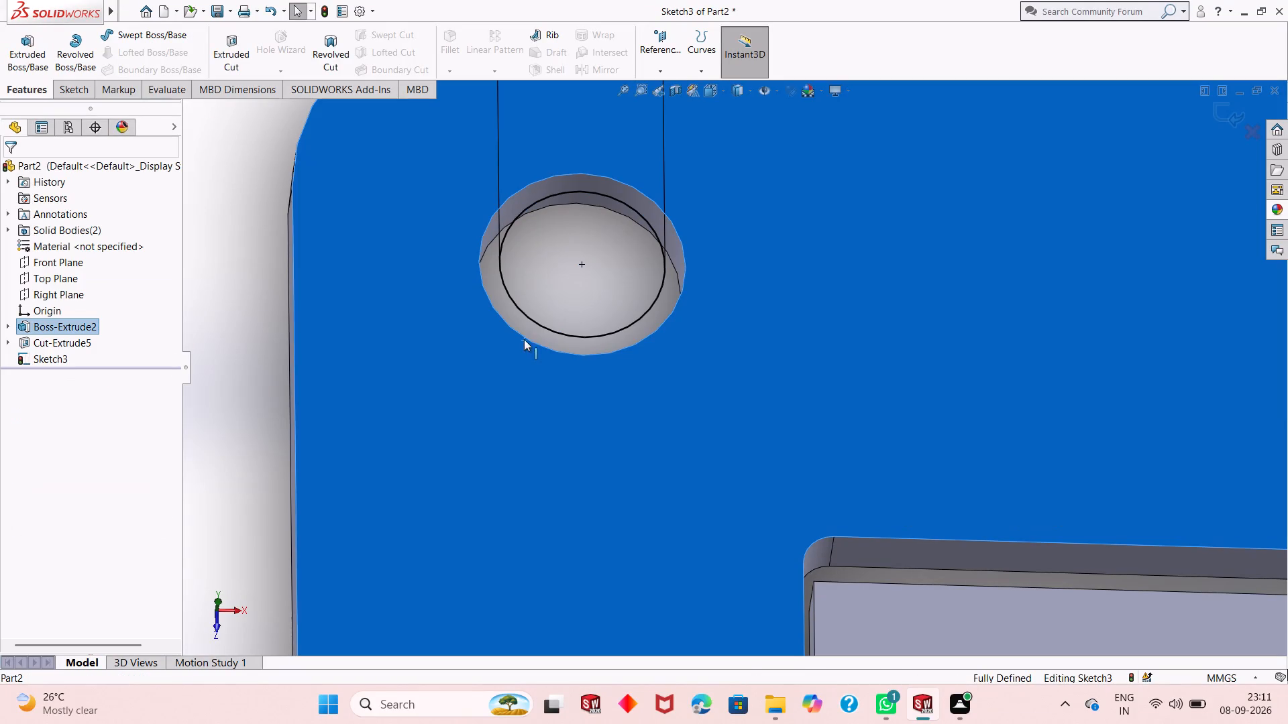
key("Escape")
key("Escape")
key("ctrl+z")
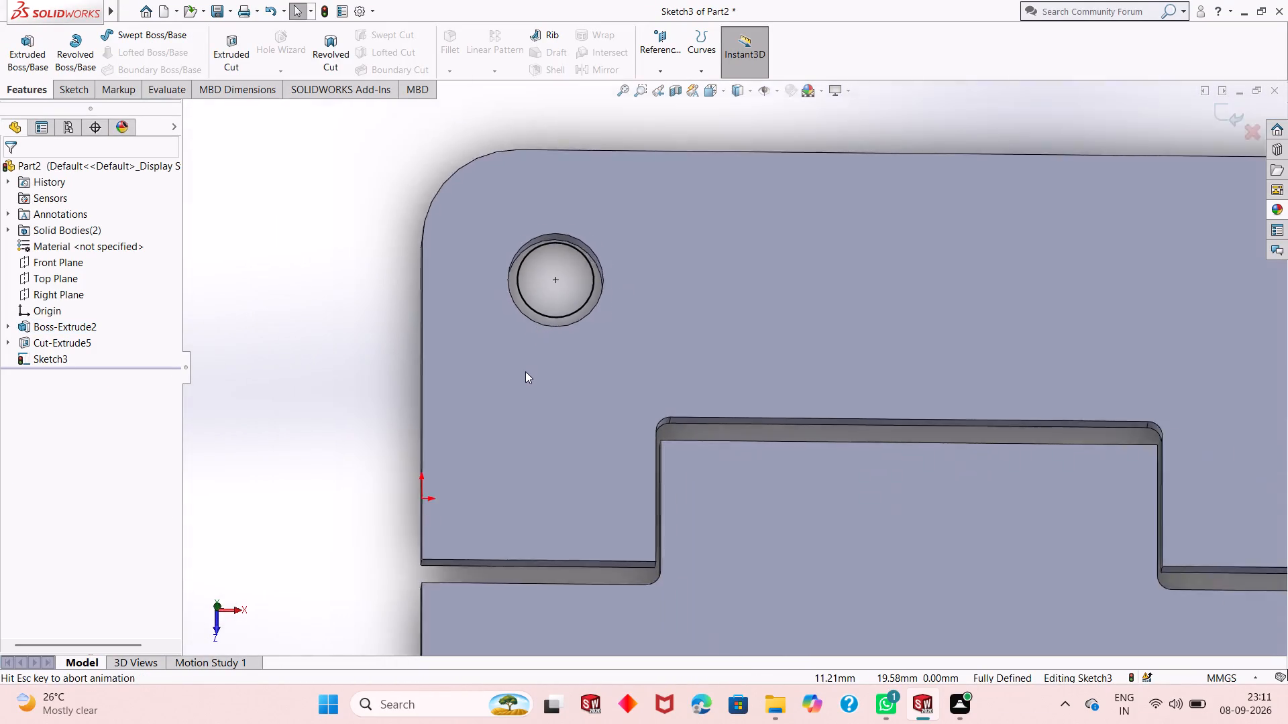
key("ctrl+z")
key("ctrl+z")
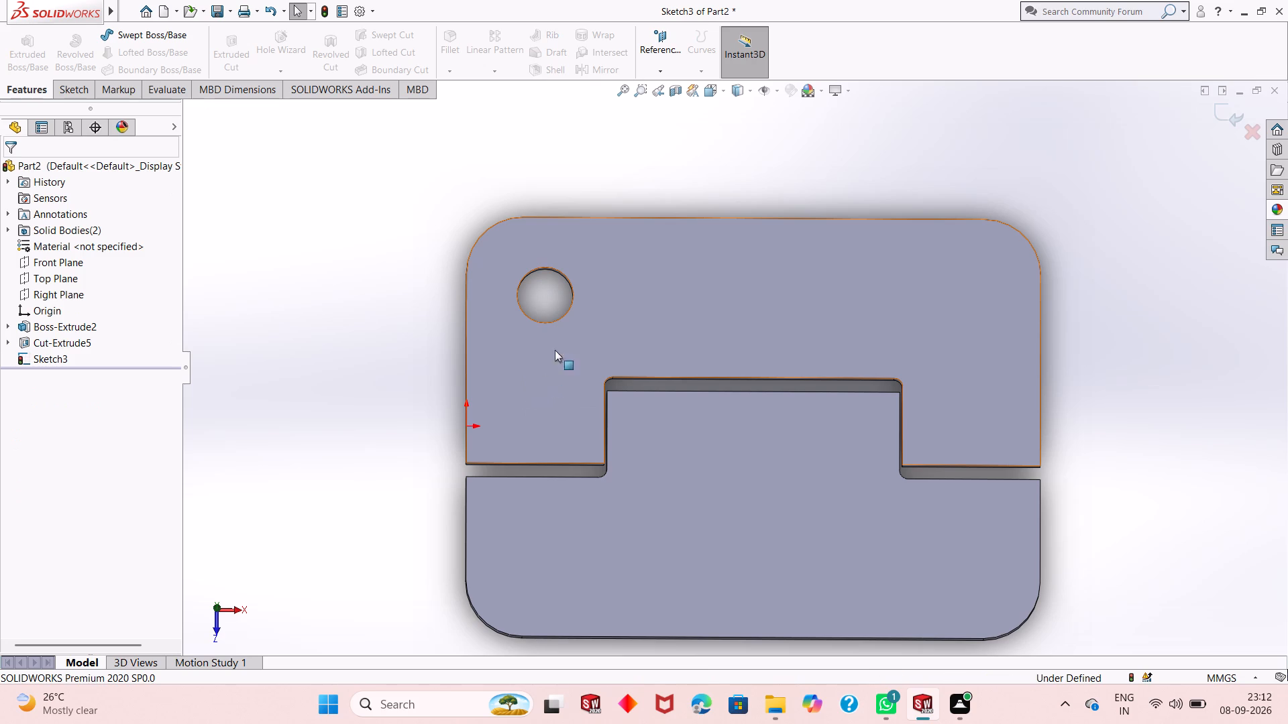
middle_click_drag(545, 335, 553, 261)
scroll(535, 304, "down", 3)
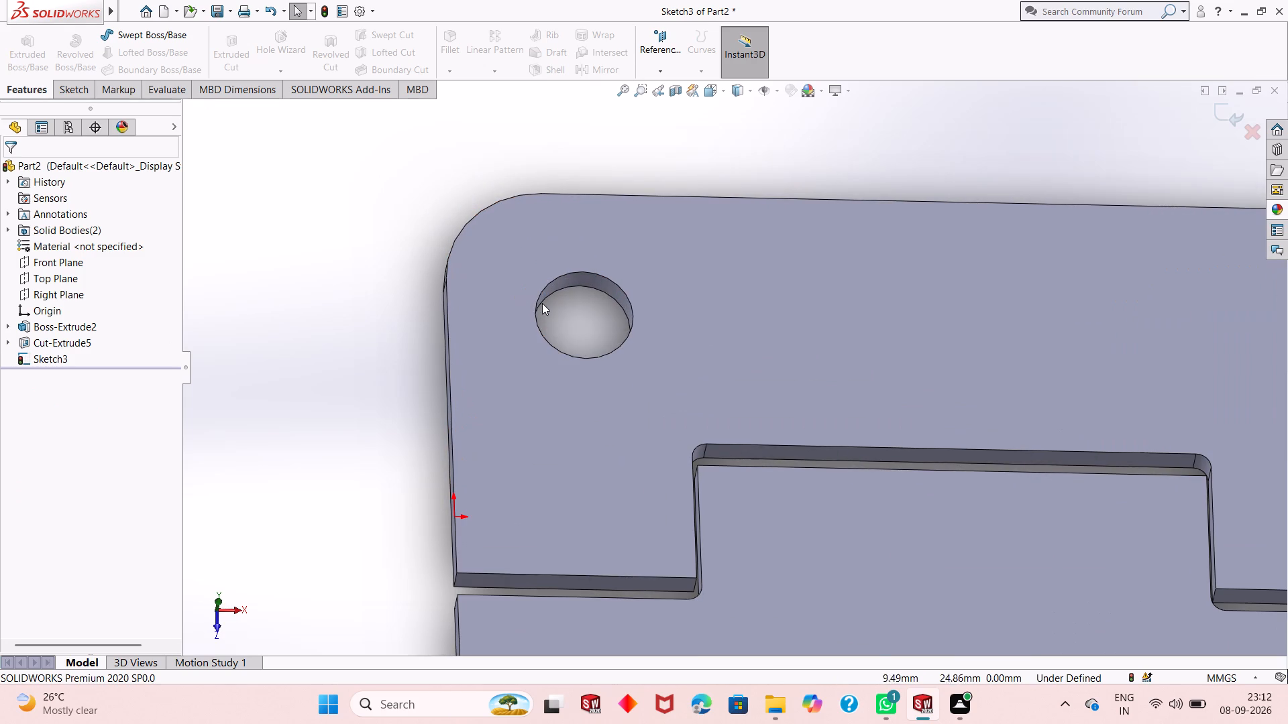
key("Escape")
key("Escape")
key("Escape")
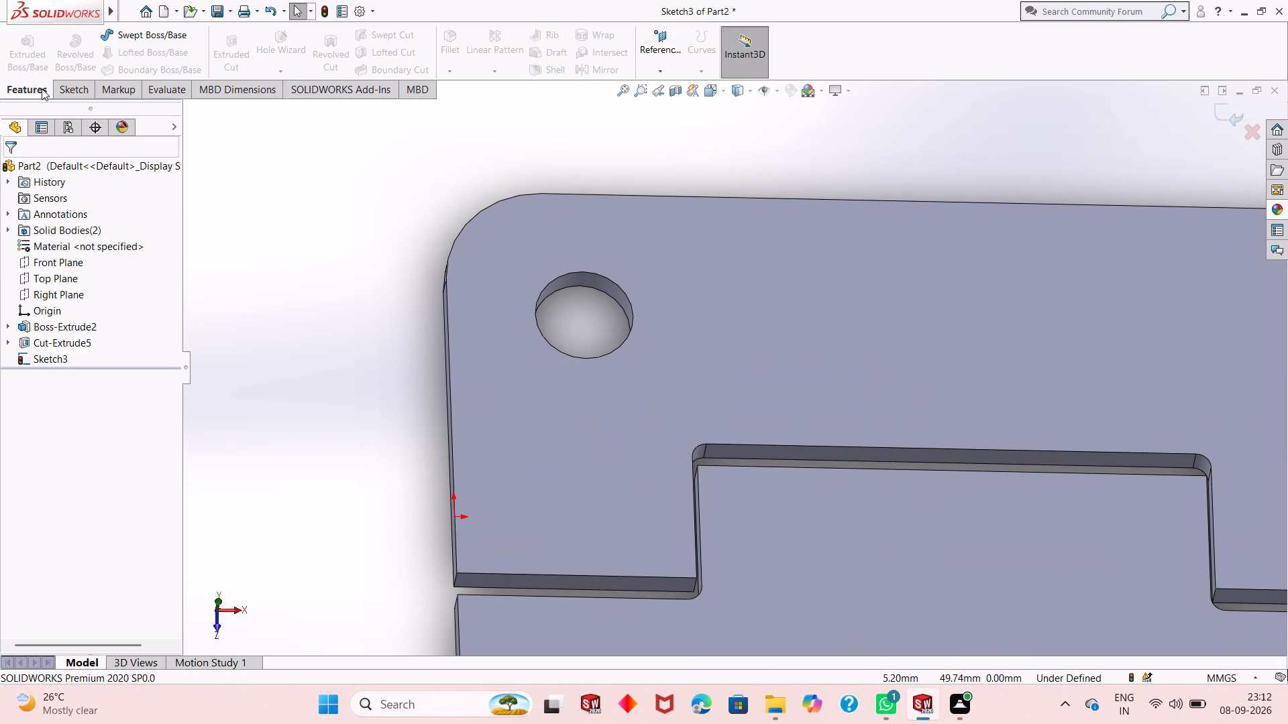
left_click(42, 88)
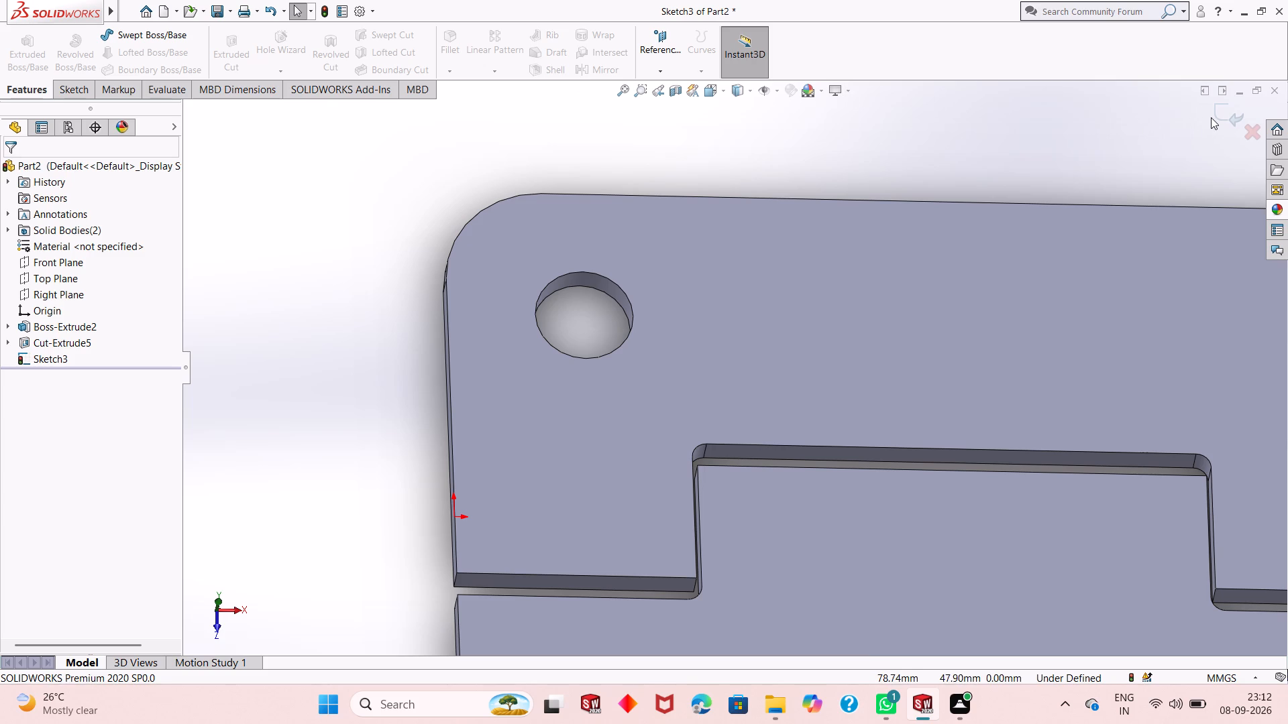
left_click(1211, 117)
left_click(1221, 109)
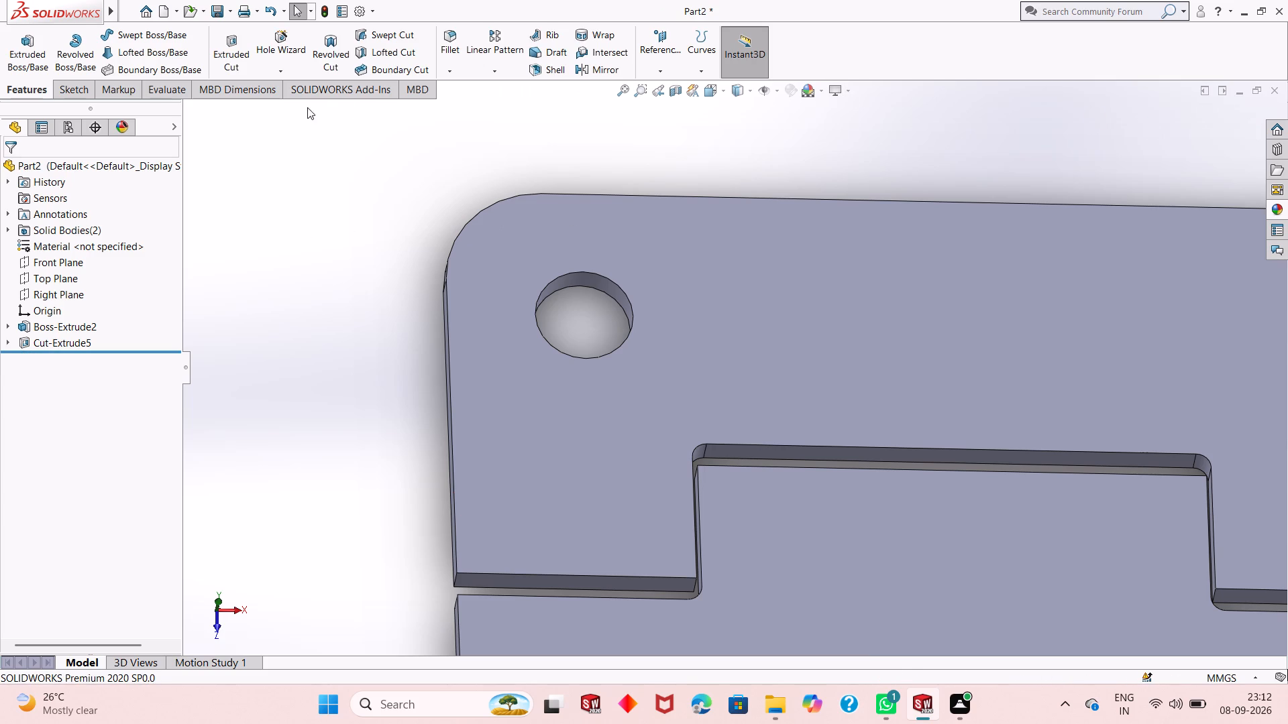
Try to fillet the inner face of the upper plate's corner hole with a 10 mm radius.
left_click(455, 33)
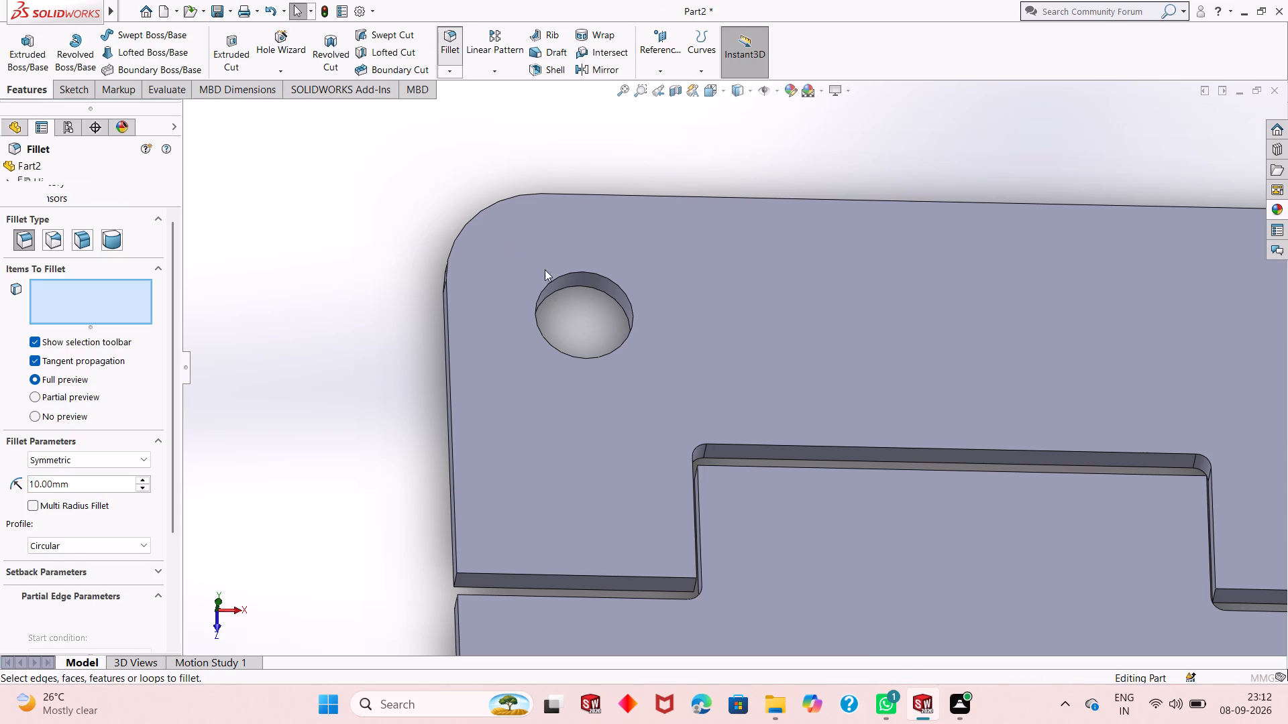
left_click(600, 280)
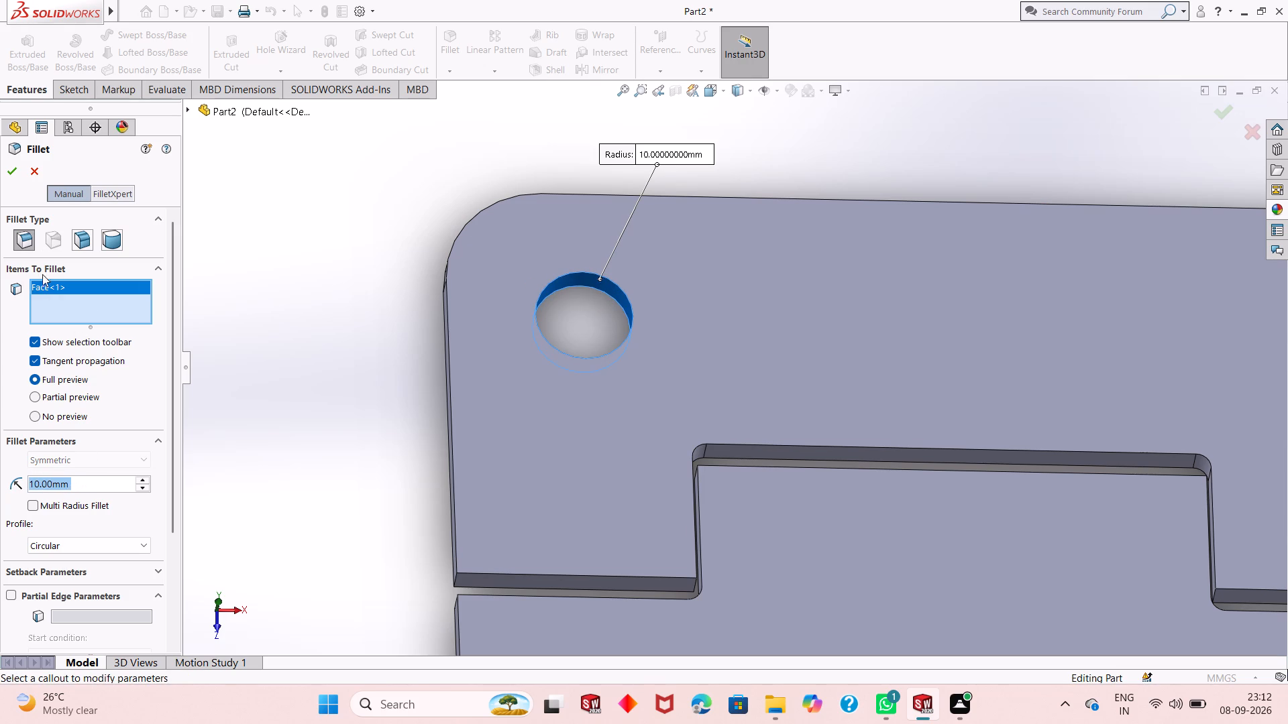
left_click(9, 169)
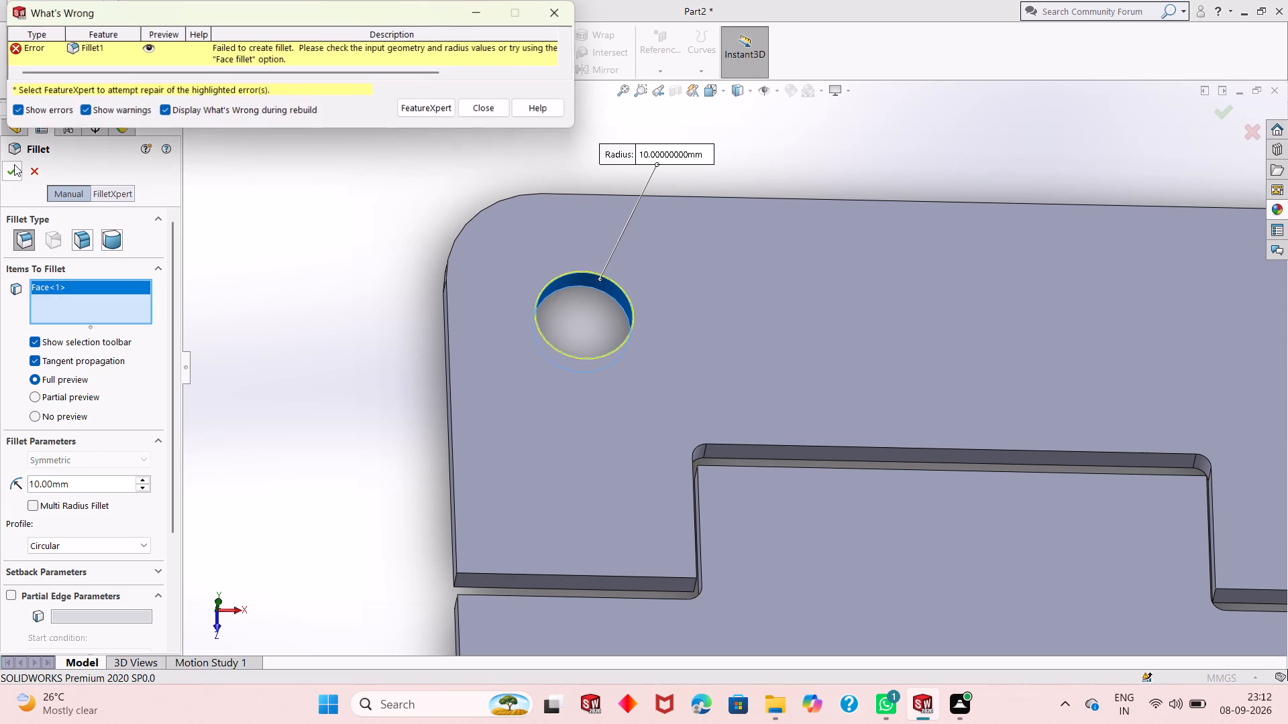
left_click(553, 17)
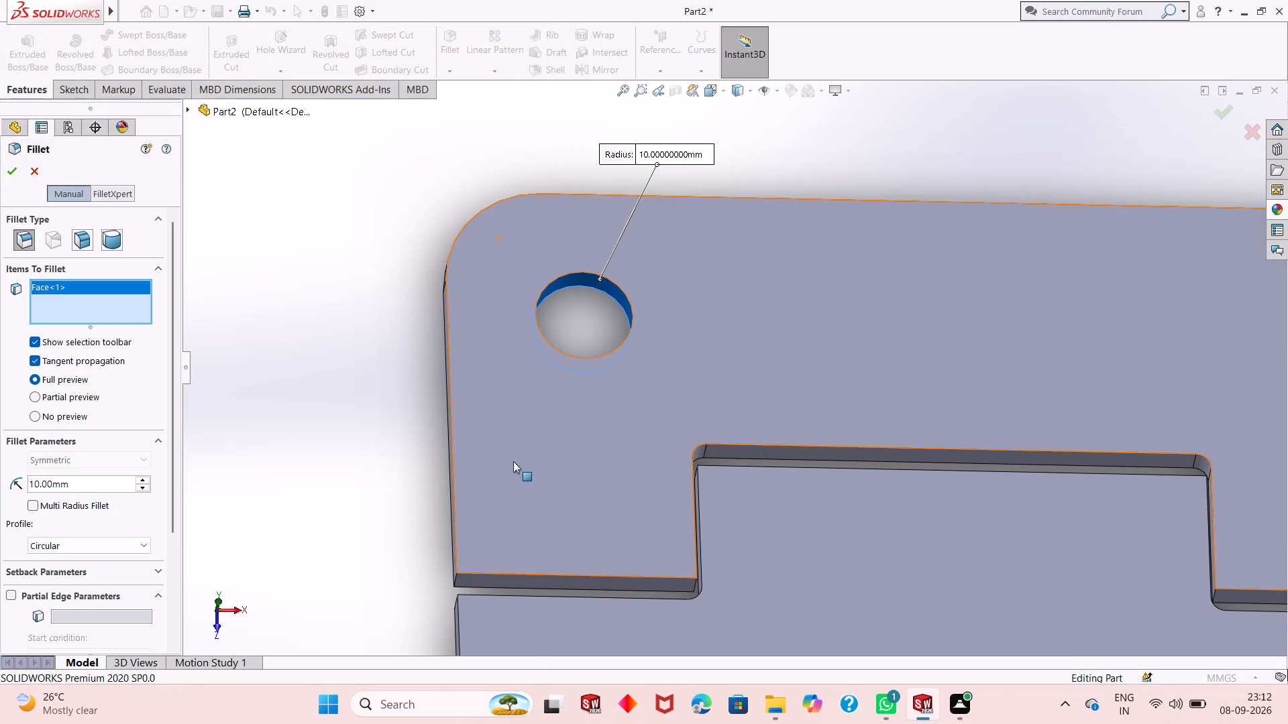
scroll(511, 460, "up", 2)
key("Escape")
Undo the corner hole's extruded cut, its diameter dimension and its circle, back to the empty sketch on the upper plate.
key("ctrl+z")
key("ctrl+z")
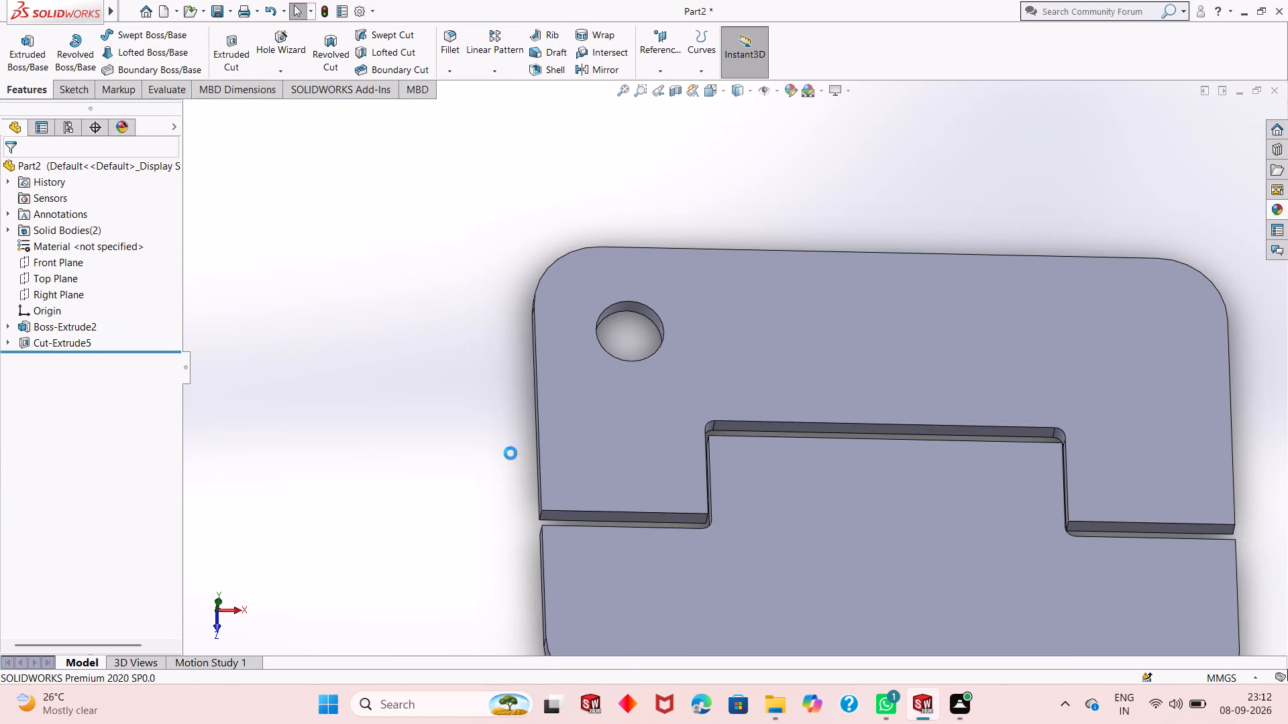
key("ctrl+z")
key("ctrl+z")
key("ctrl+z")
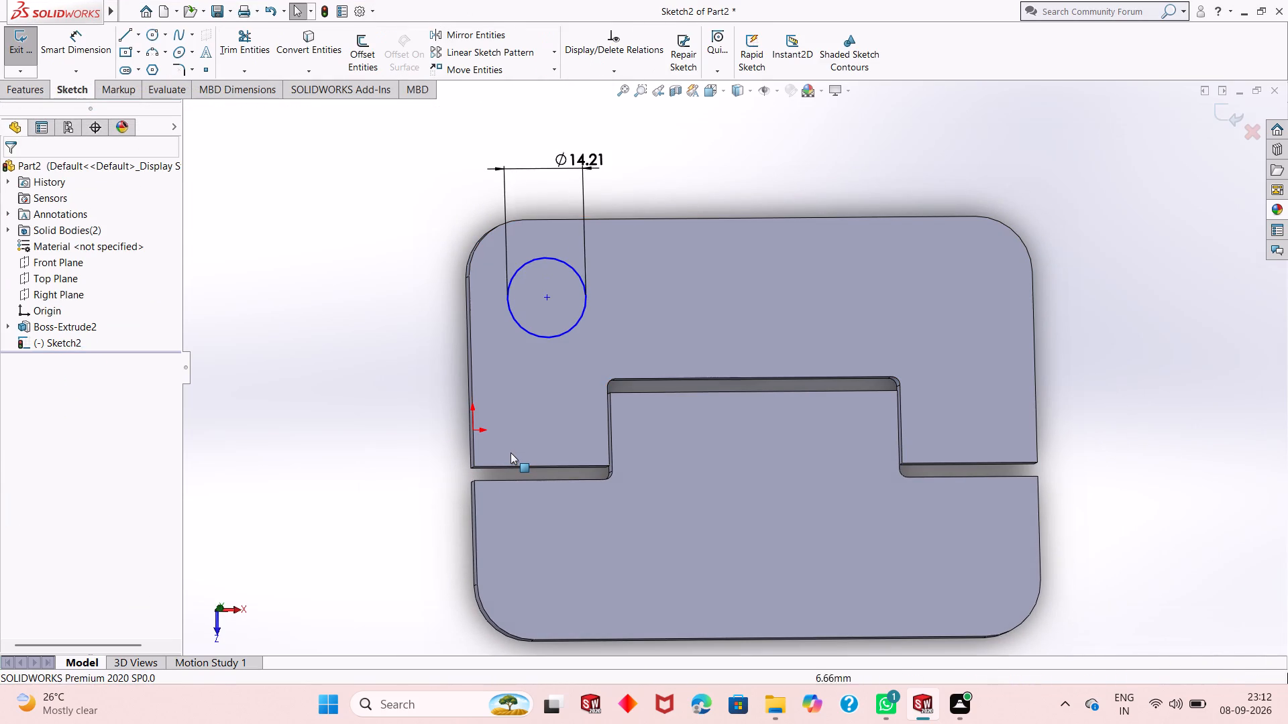
key("ctrl+z")
key("ctrl+z")
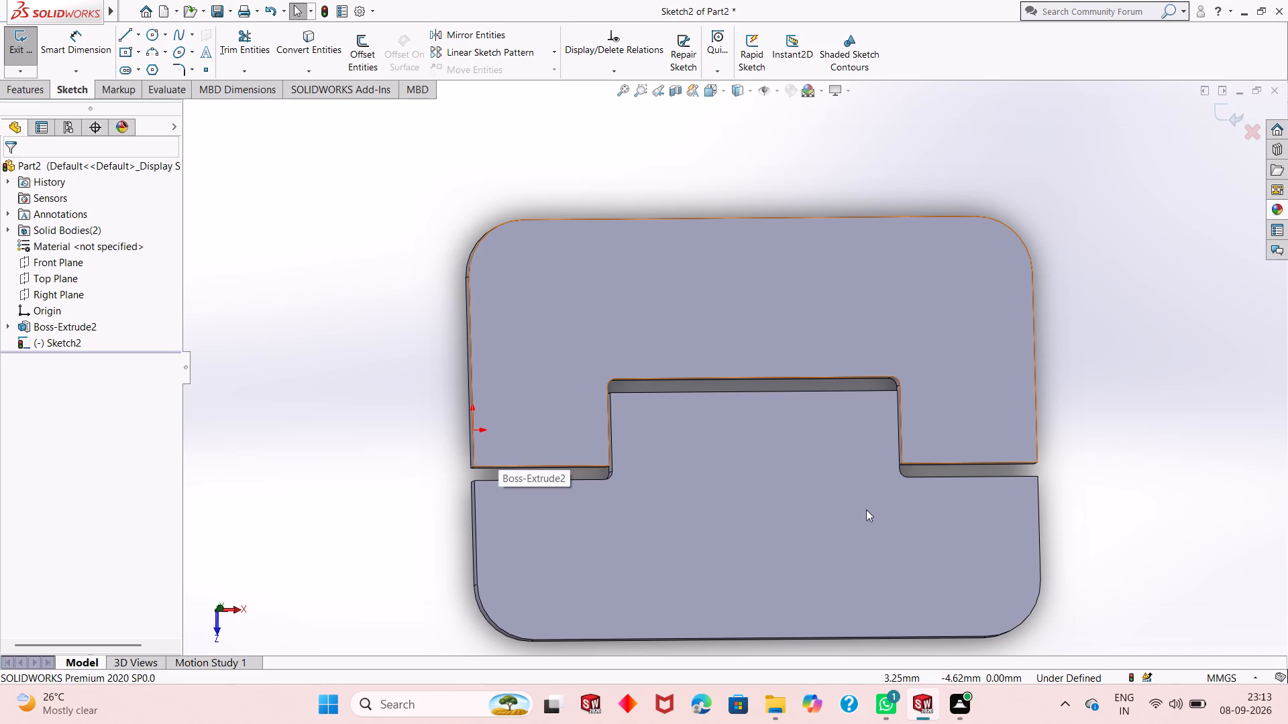
Sketch a circle near the upper plate's upper-left rounded corner and set its diameter to 16 mm.
left_click(156, 34)
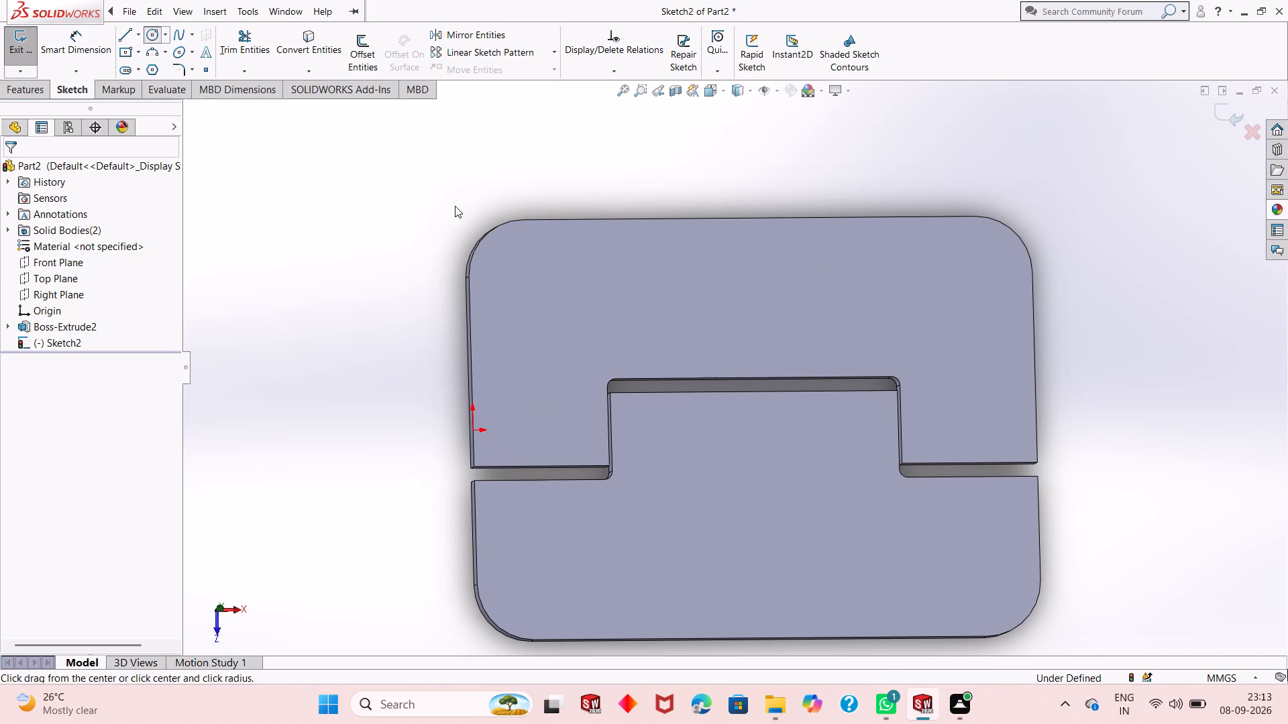
left_click(555, 298)
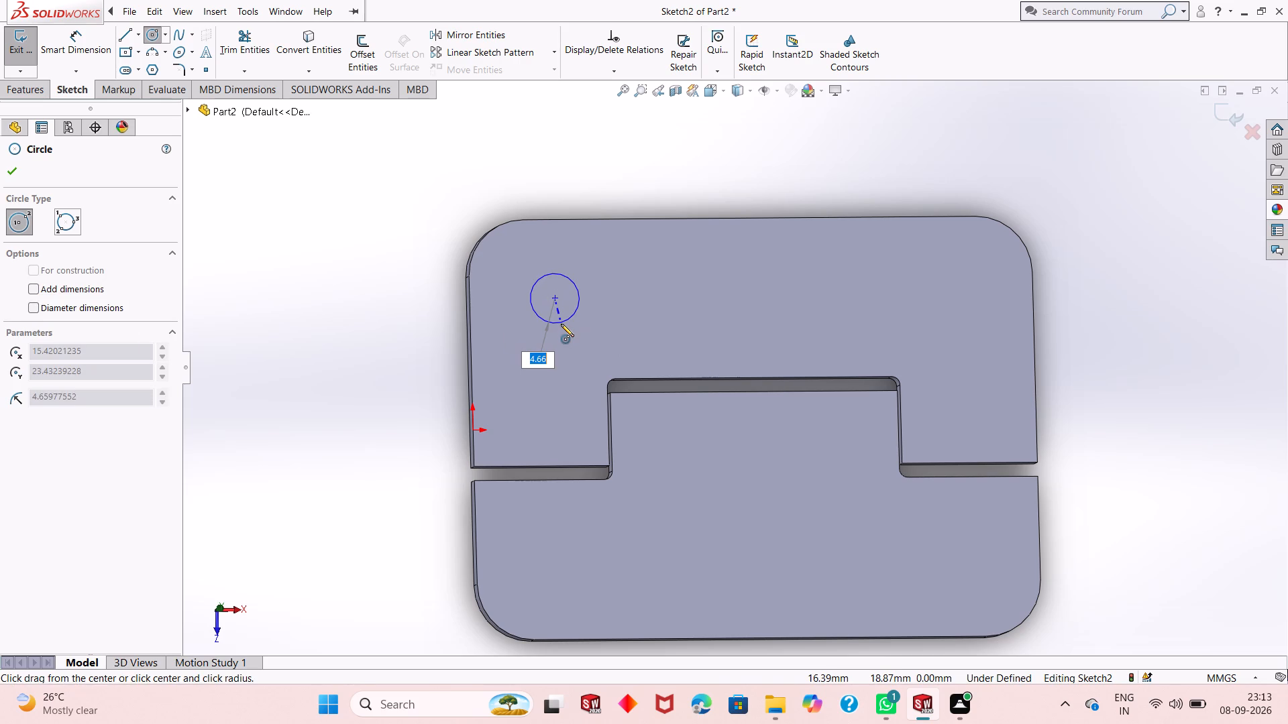
type("10")
key("Return")
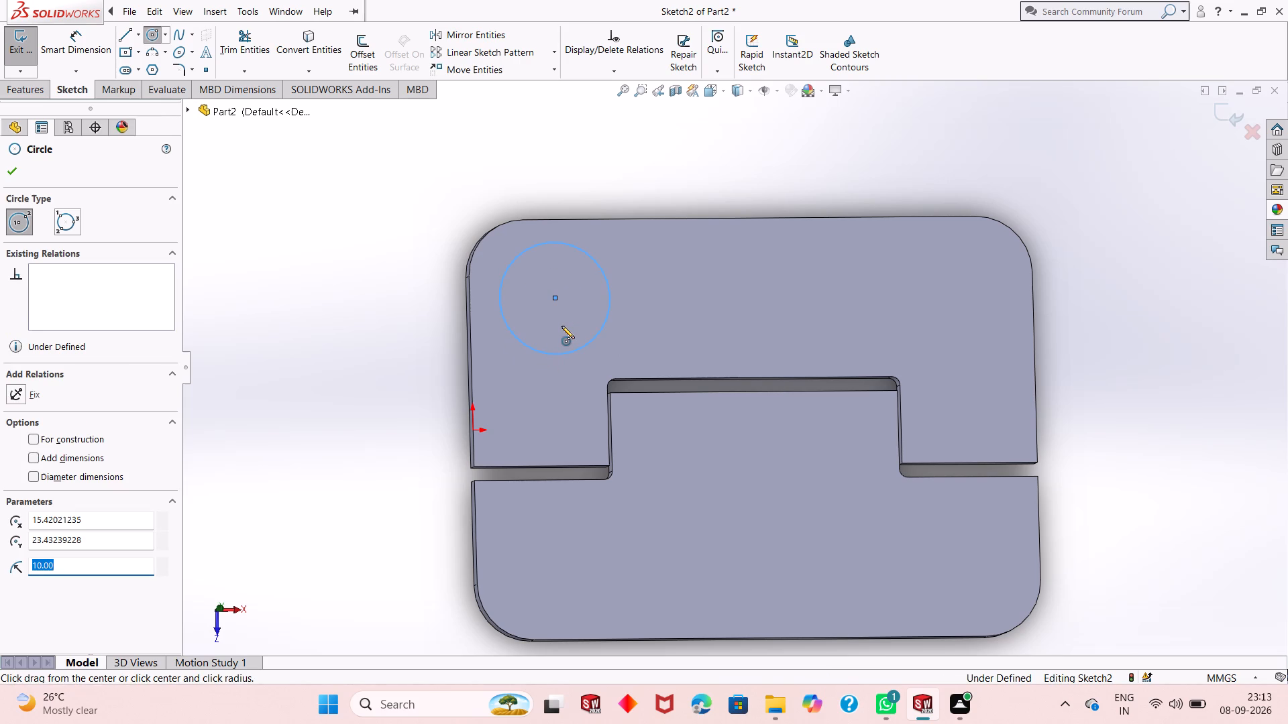
key("Escape")
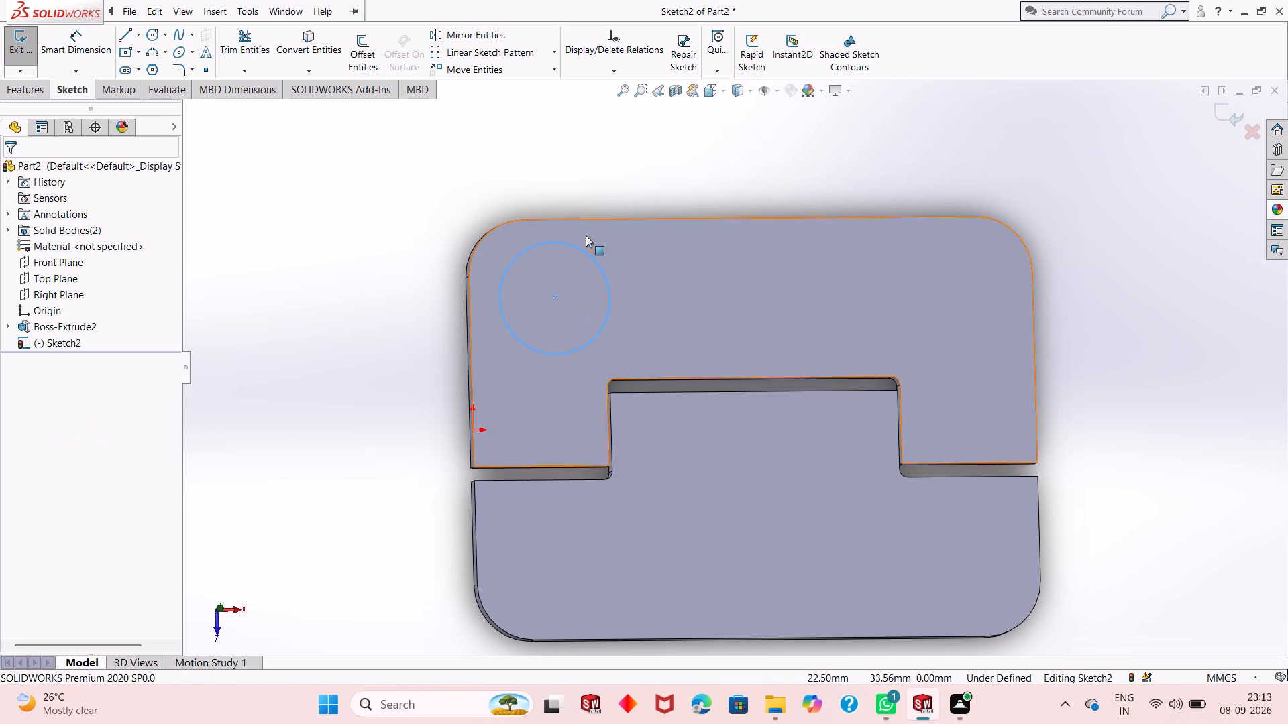
left_click(68, 38)
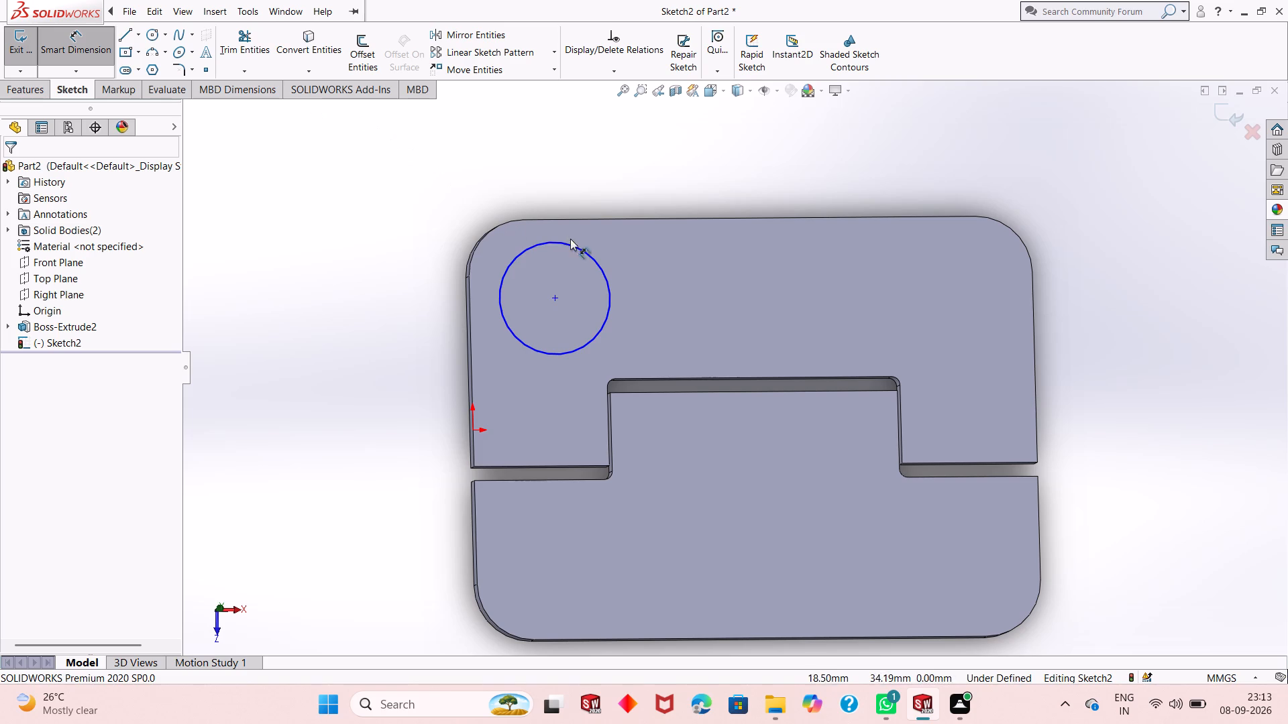
left_click(570, 247)
left_click(593, 194)
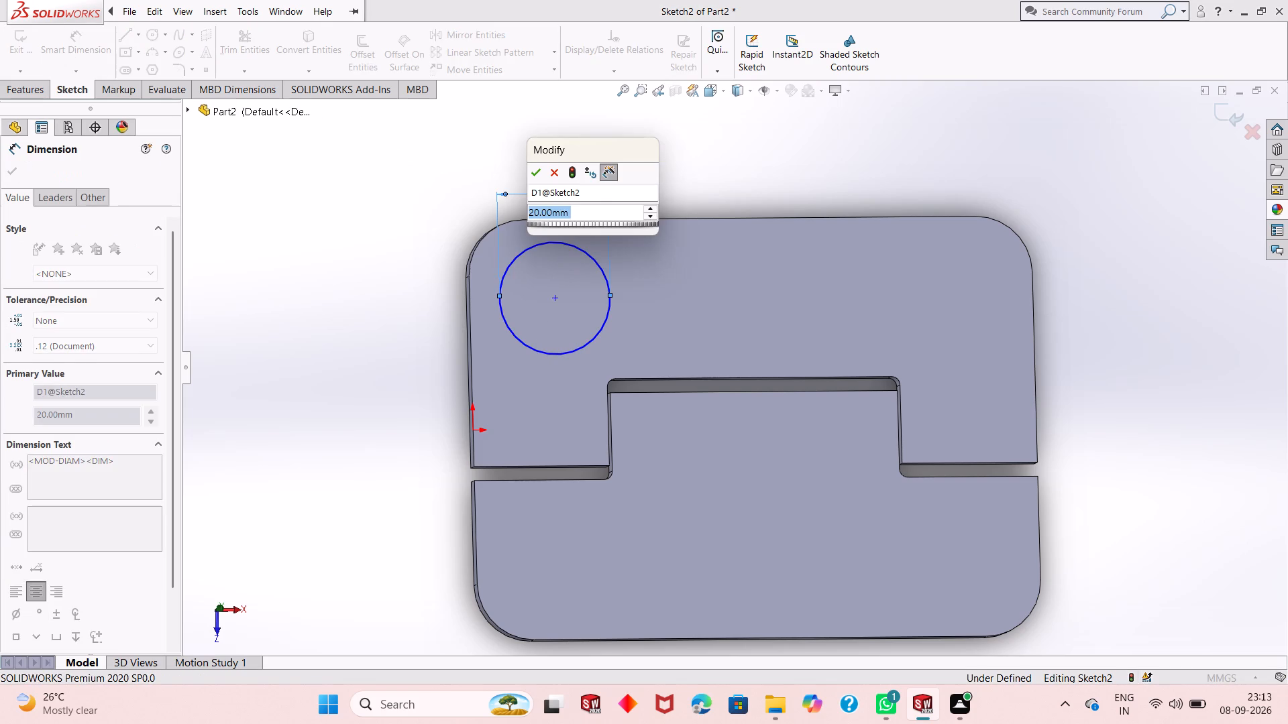
key("1")
key("6")
key("Return")
key("Escape")
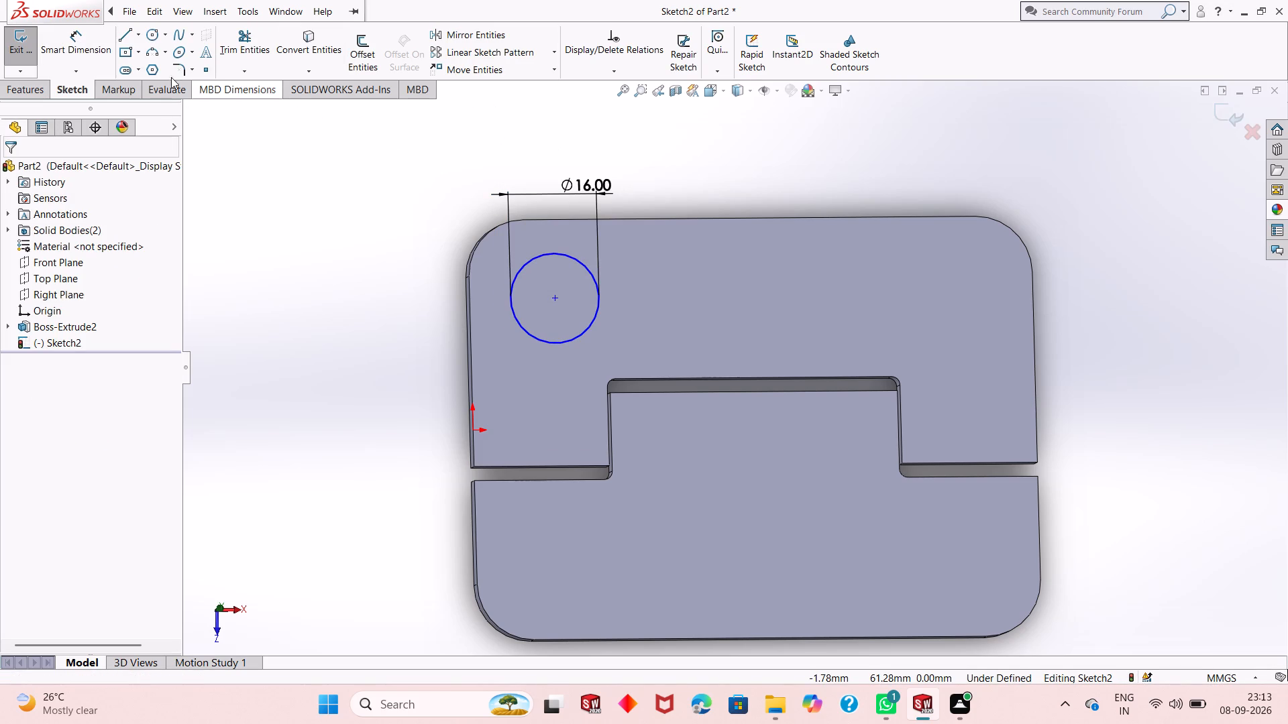
Cut the 16 mm corner circle through the upper plate as a 3 mm blind extruded cut.
left_click(31, 82)
left_click(237, 71)
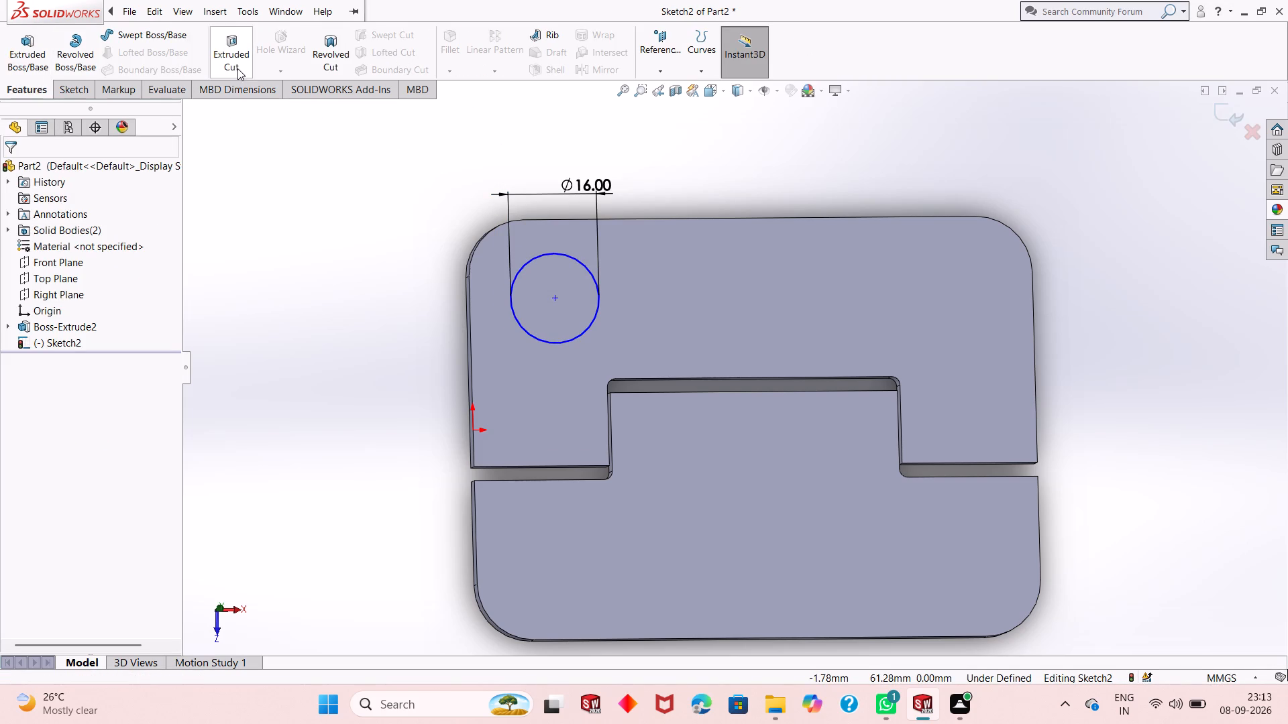
left_click(11, 176)
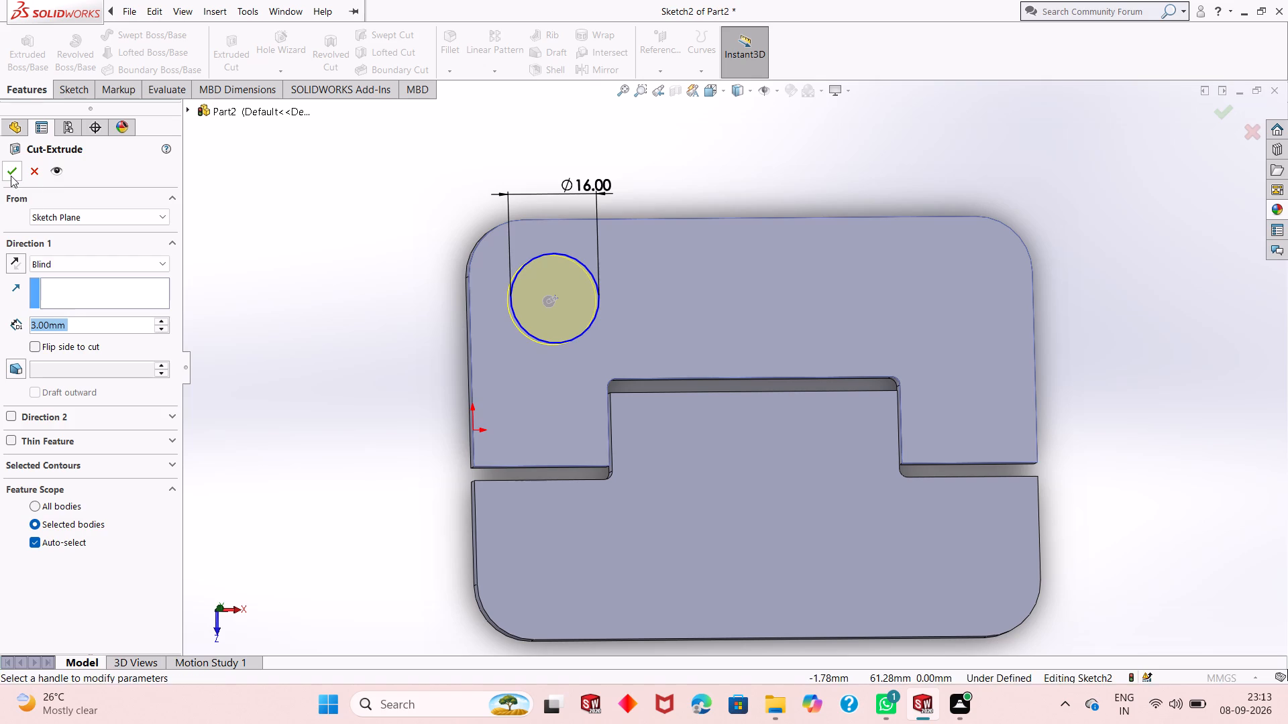
key("Escape")
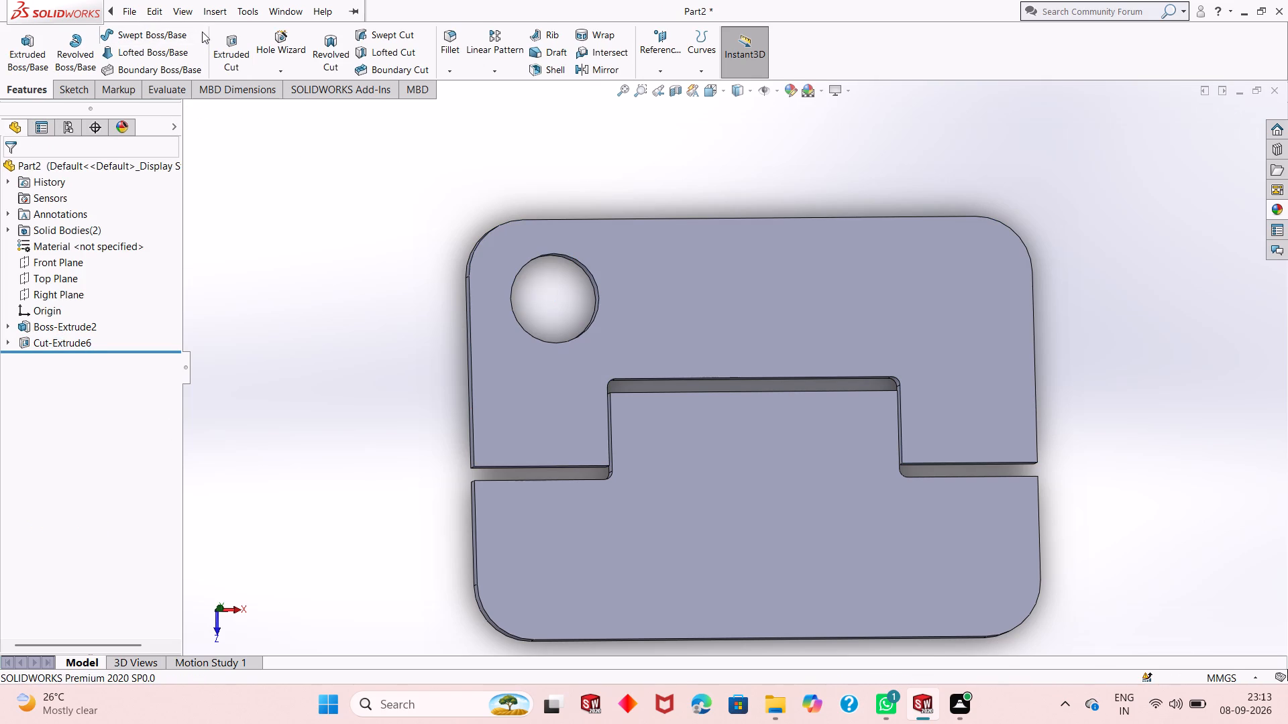
Sketch a circle of about 12.5 mm radius on the upper plate's face, concentric with the corner hole.
left_click(80, 88)
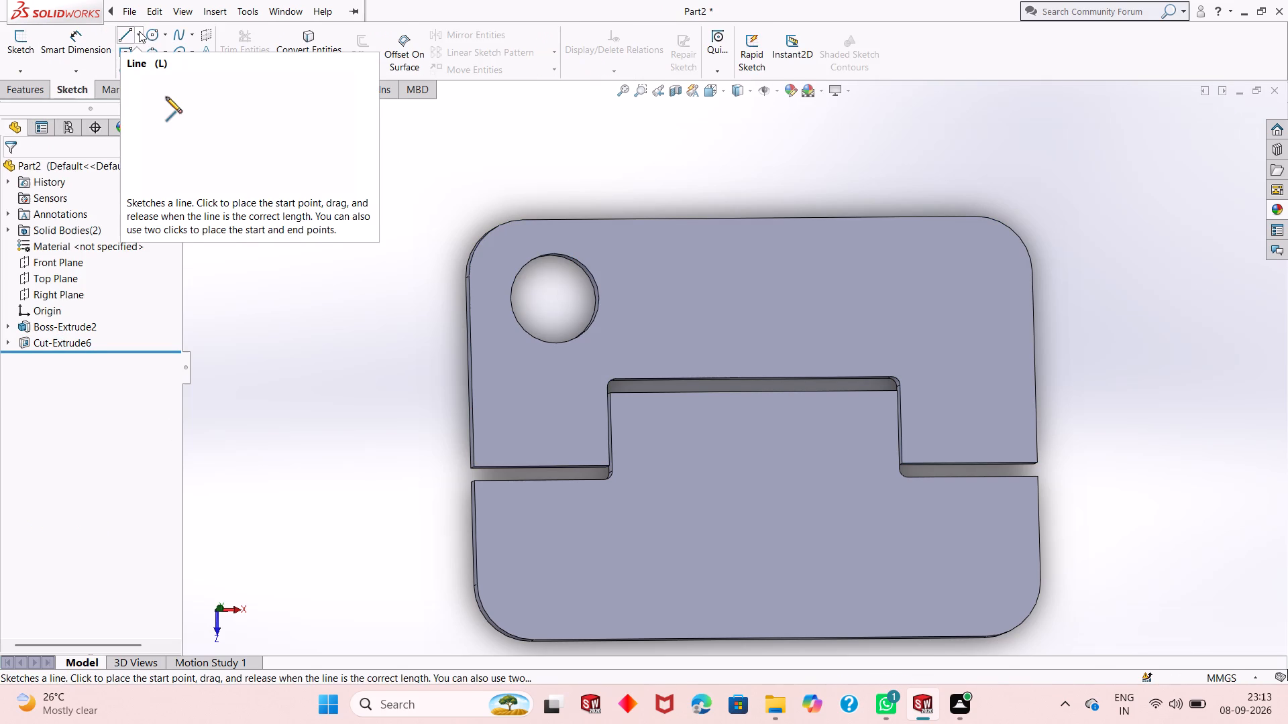
left_click(145, 34)
left_click(663, 246)
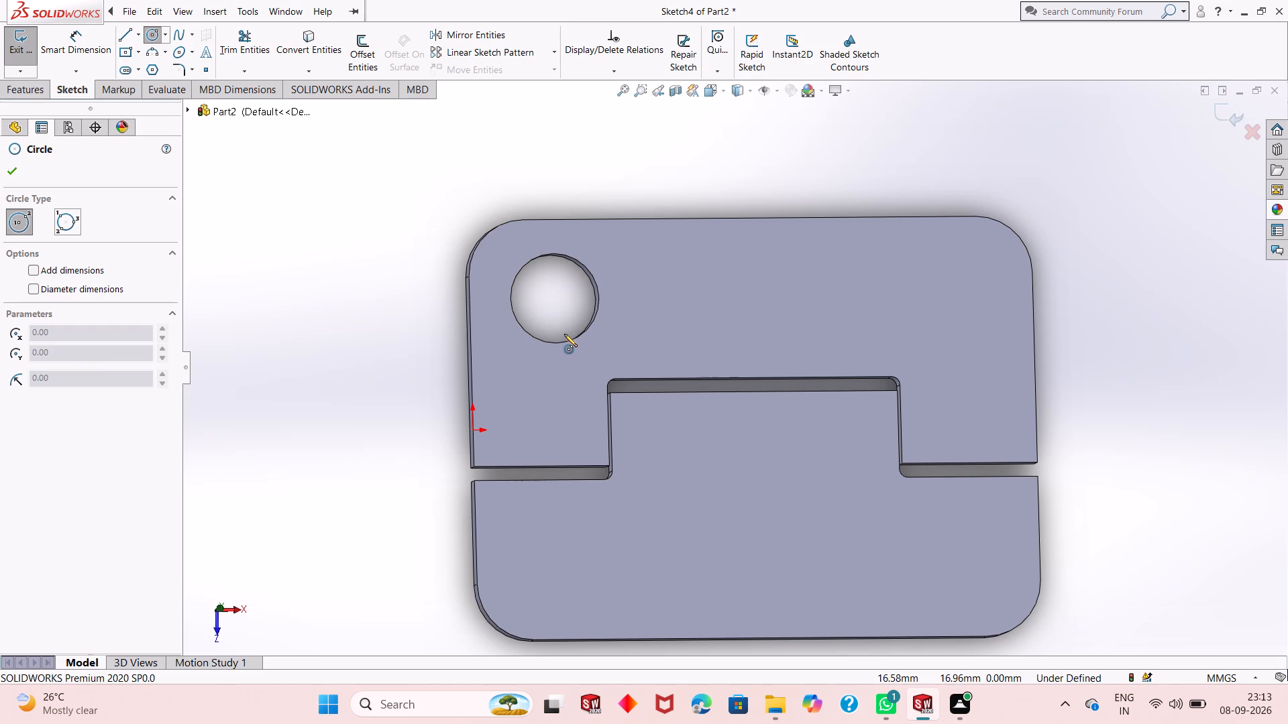
middle_click_drag(566, 320, 546, 351)
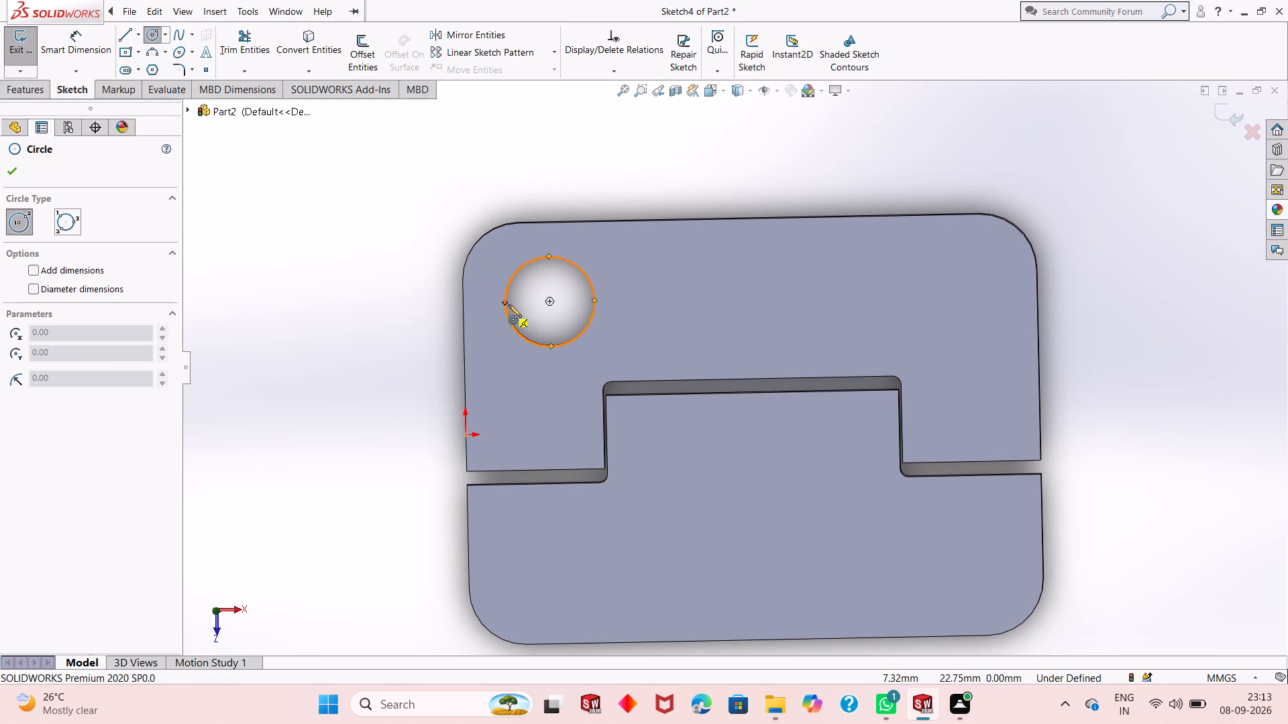
left_click(550, 301)
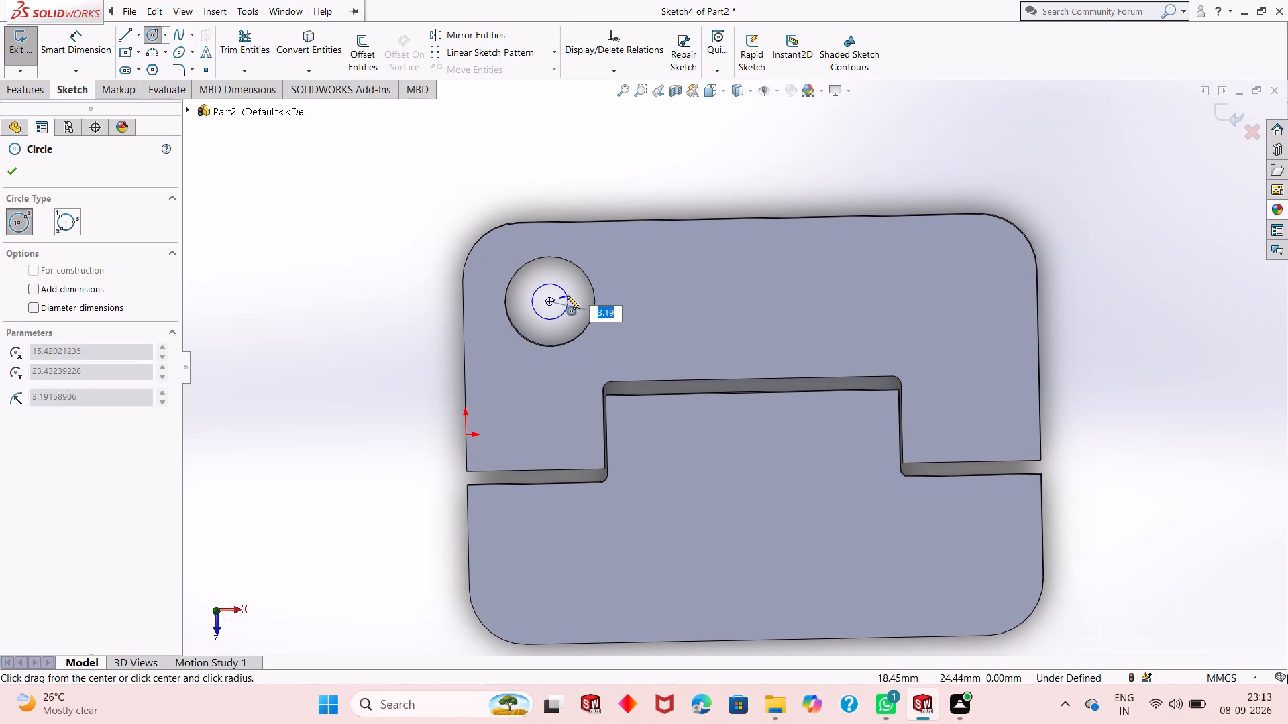
type("10")
key("Return")
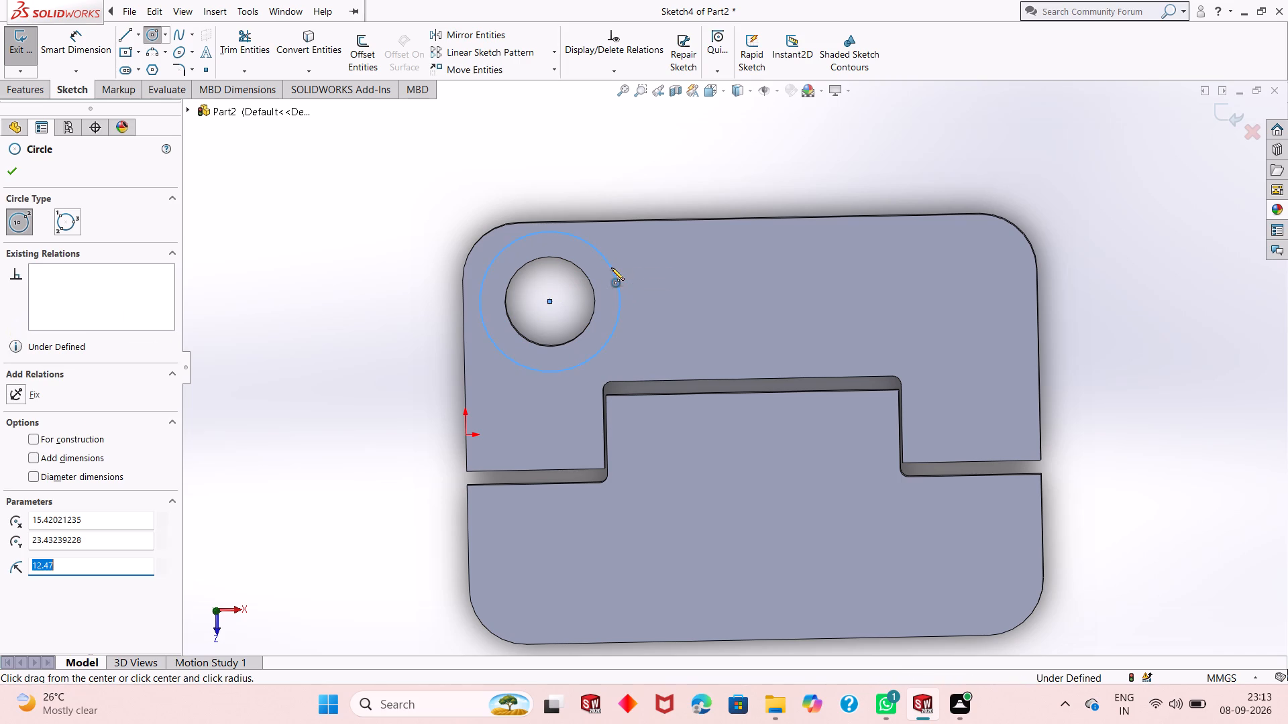
key("Escape")
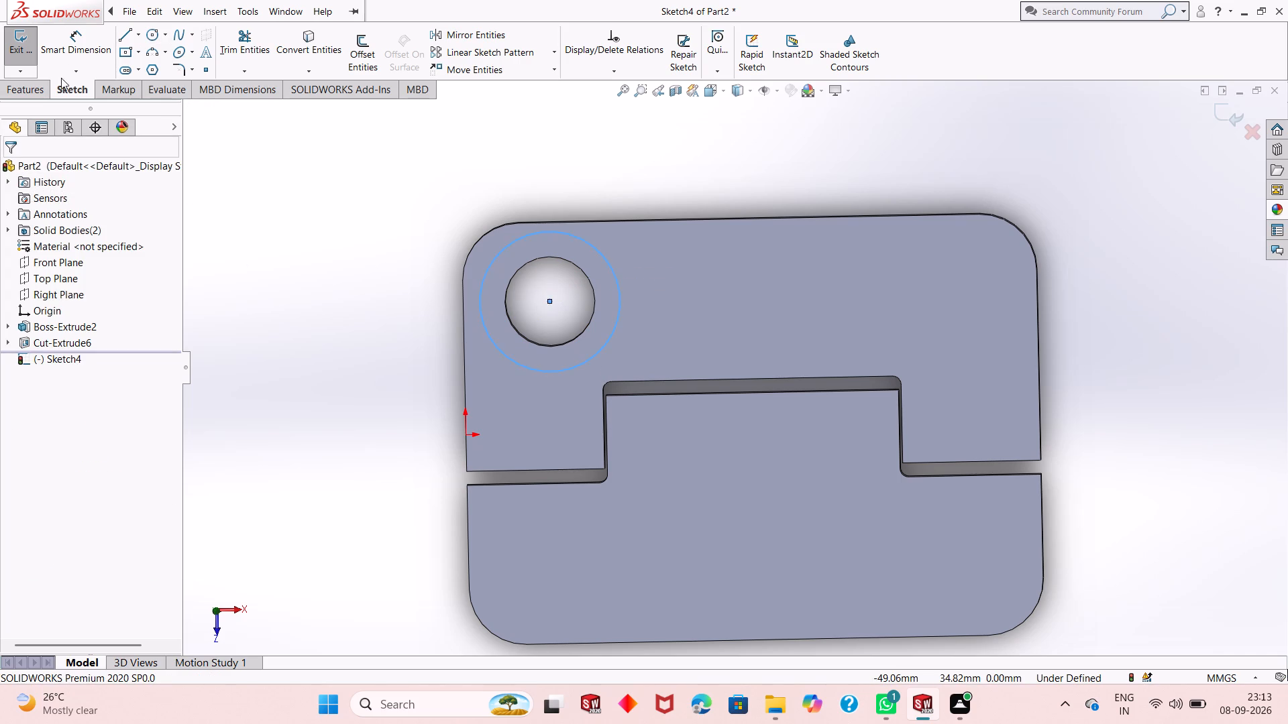
Set the concentric circle's diameter to 20 mm and exit the sketch.
left_click(85, 44)
left_click(608, 259)
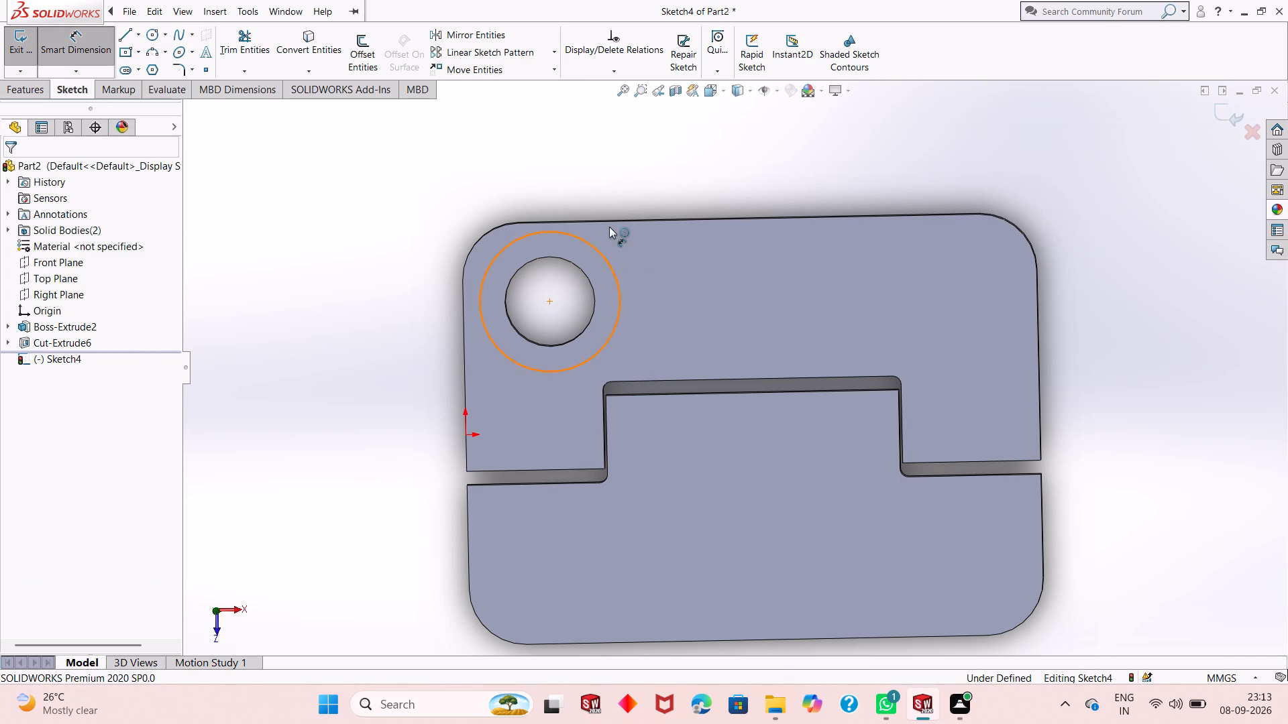
left_click(587, 131)
type("20")
key("Return")
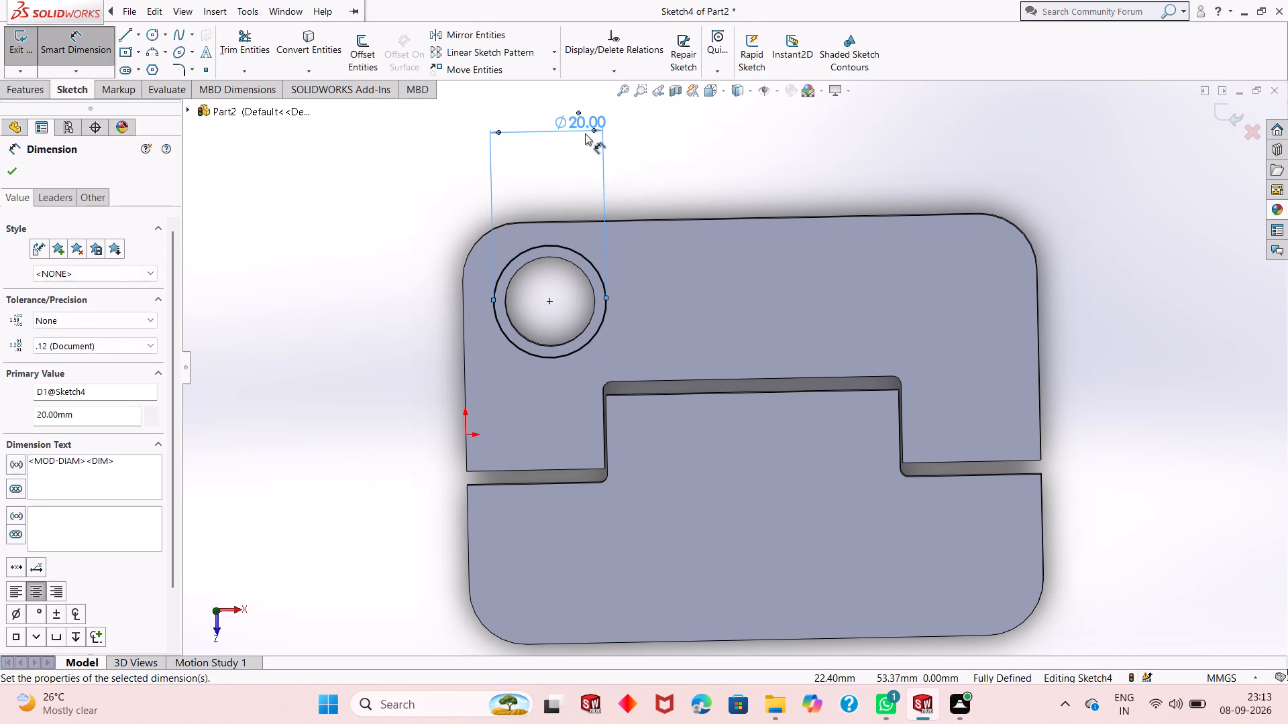
key("Escape")
middle_click_drag(559, 328, 566, 235)
key("Escape")
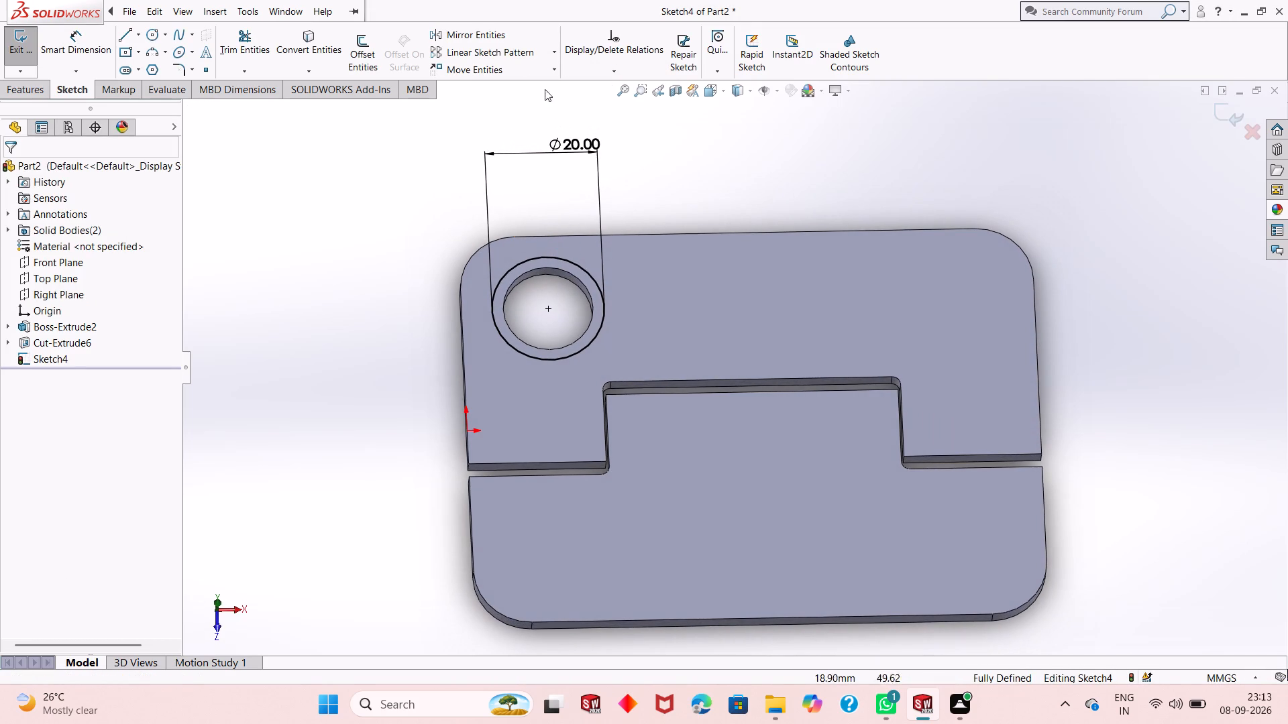
key("Escape")
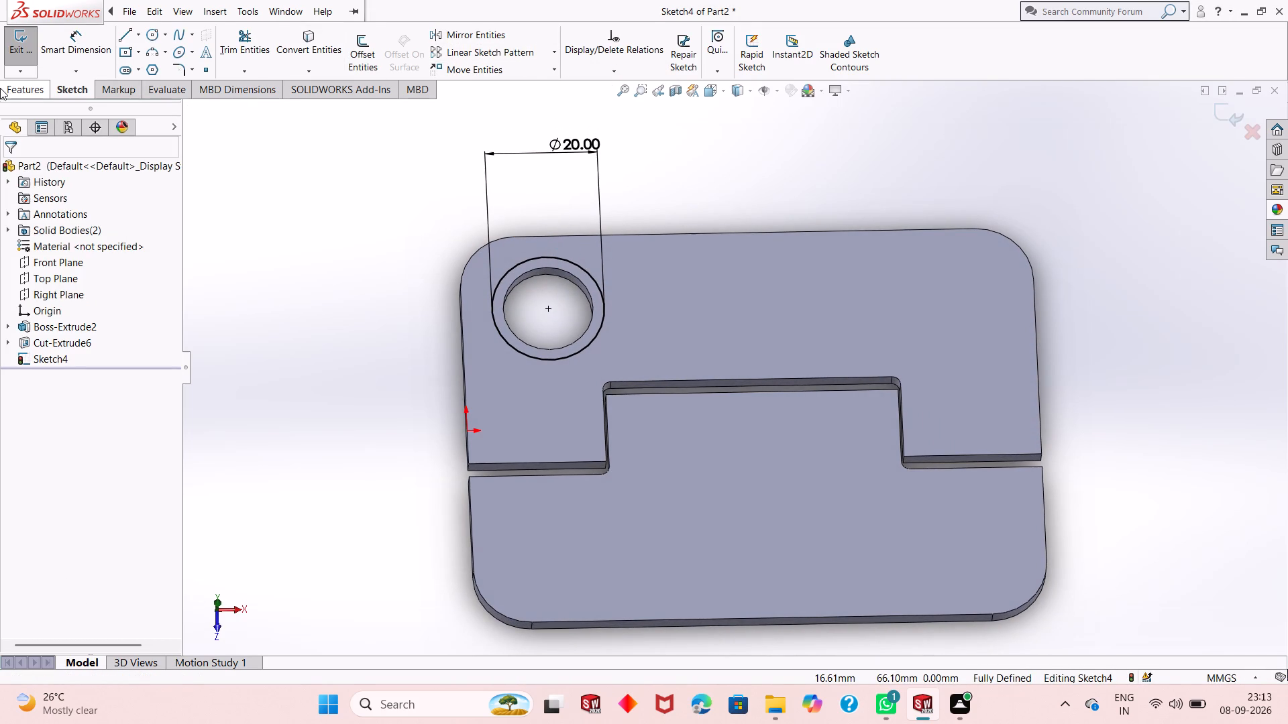
left_click(0, 89)
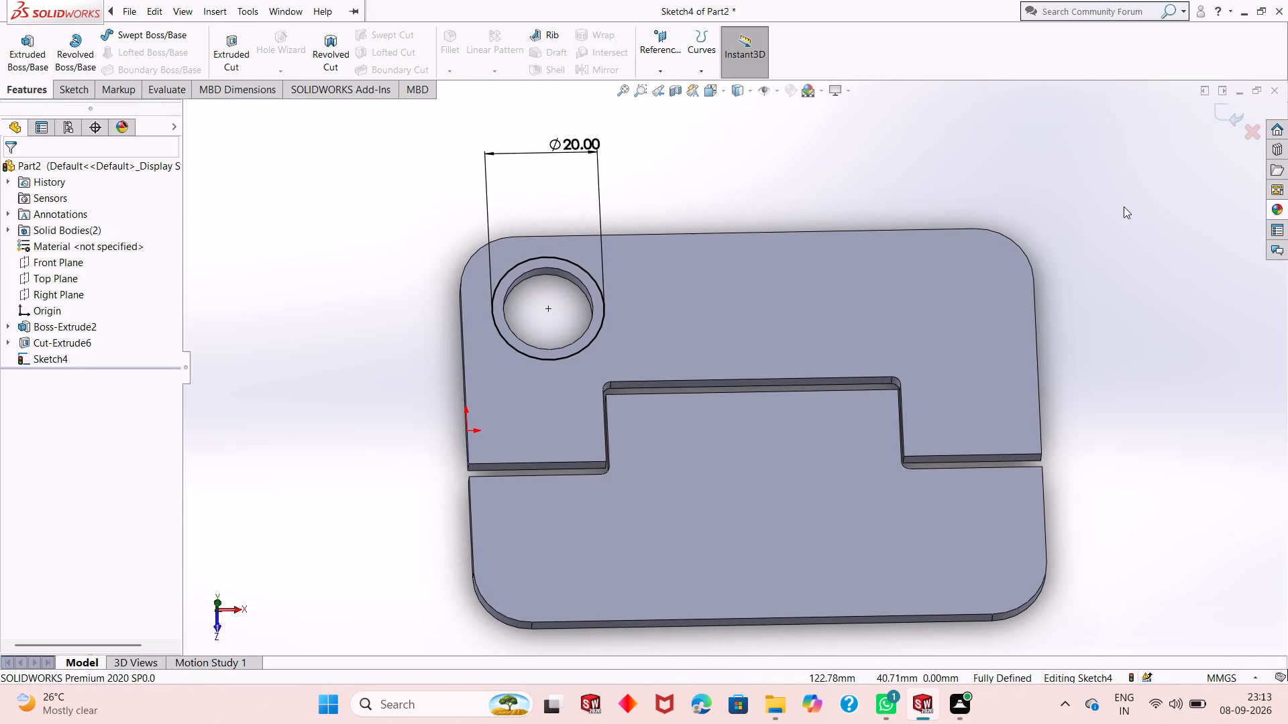
left_click(1216, 109)
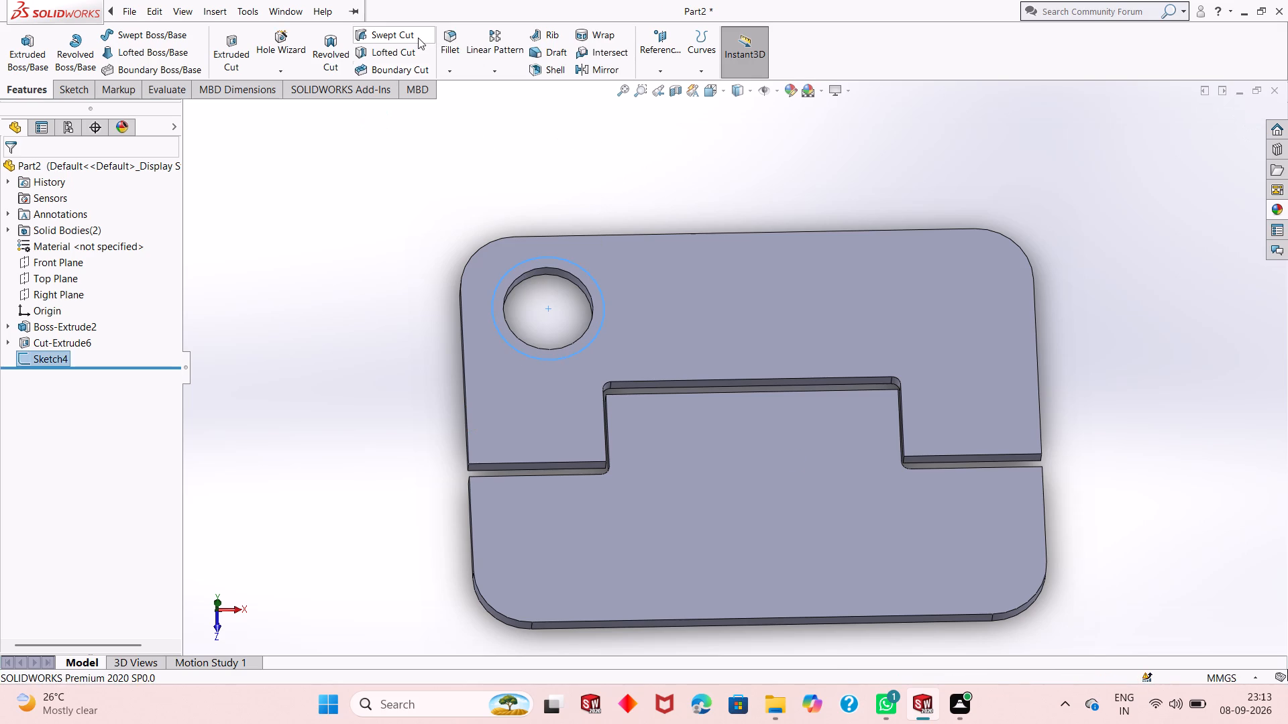
Fillet the corner hole's edge on the upper plate's face with a symmetric 2 mm radius.
left_click(445, 40)
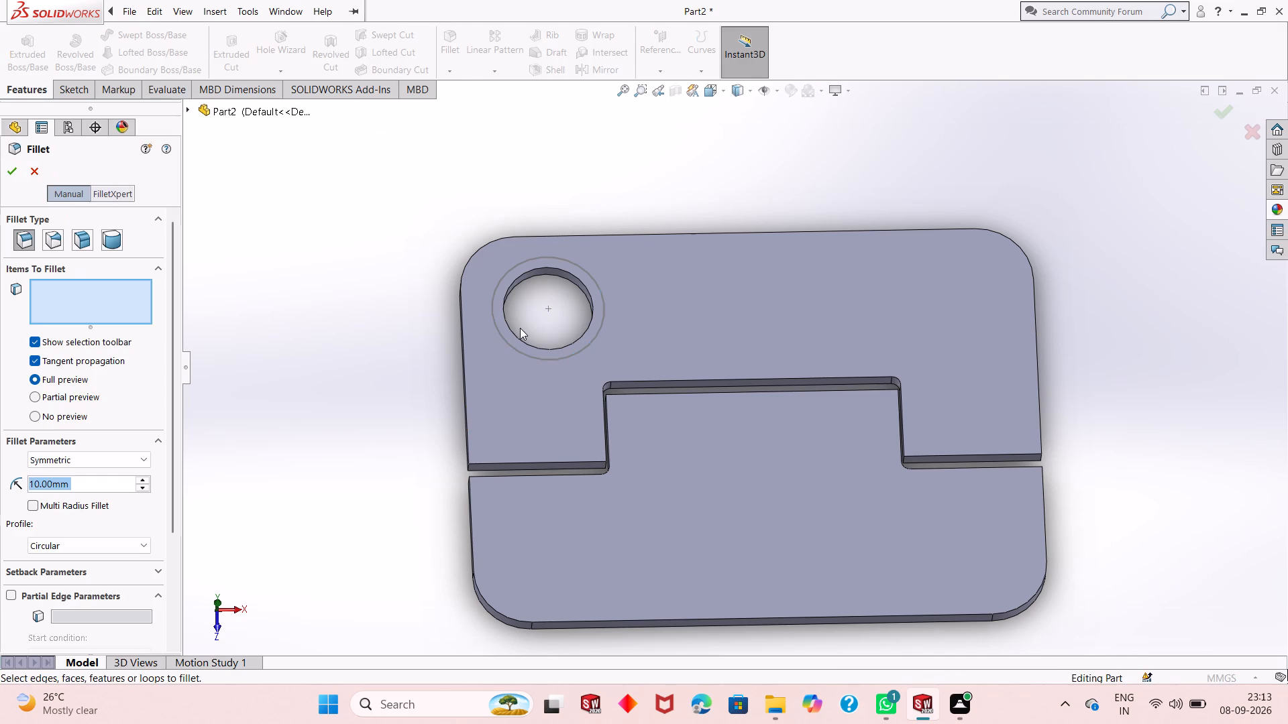
left_click(506, 325)
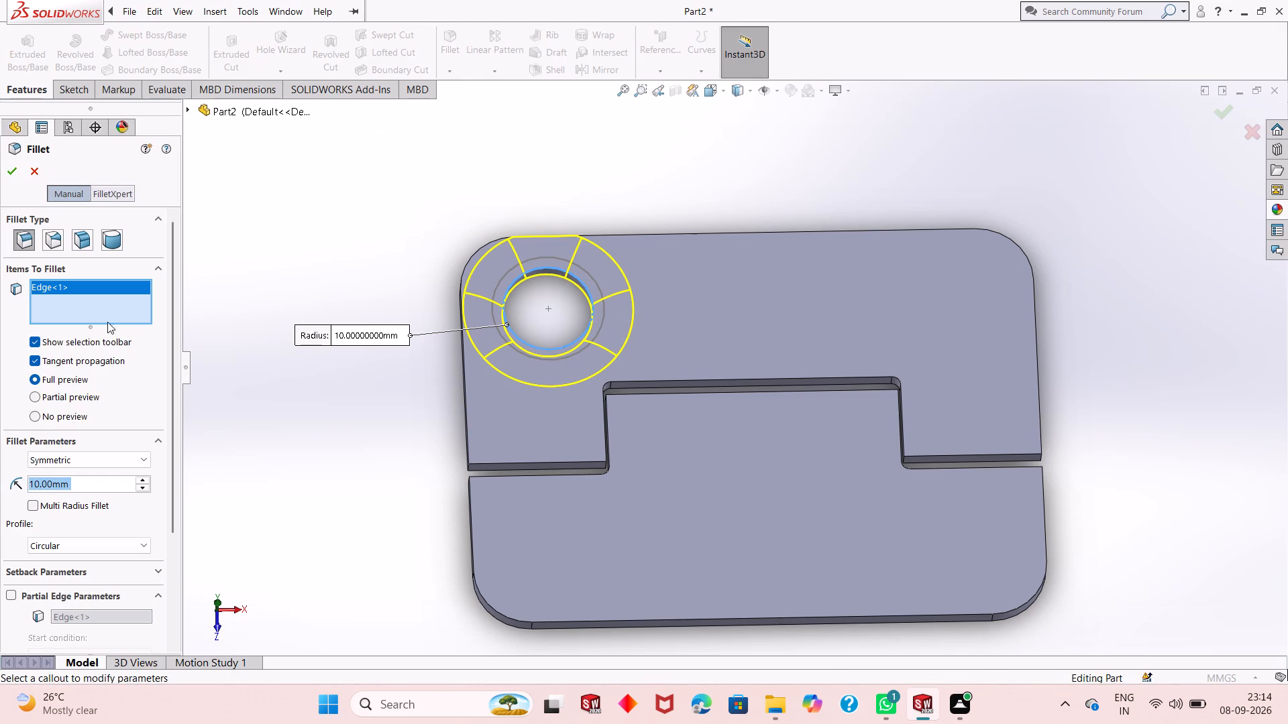
key("2")
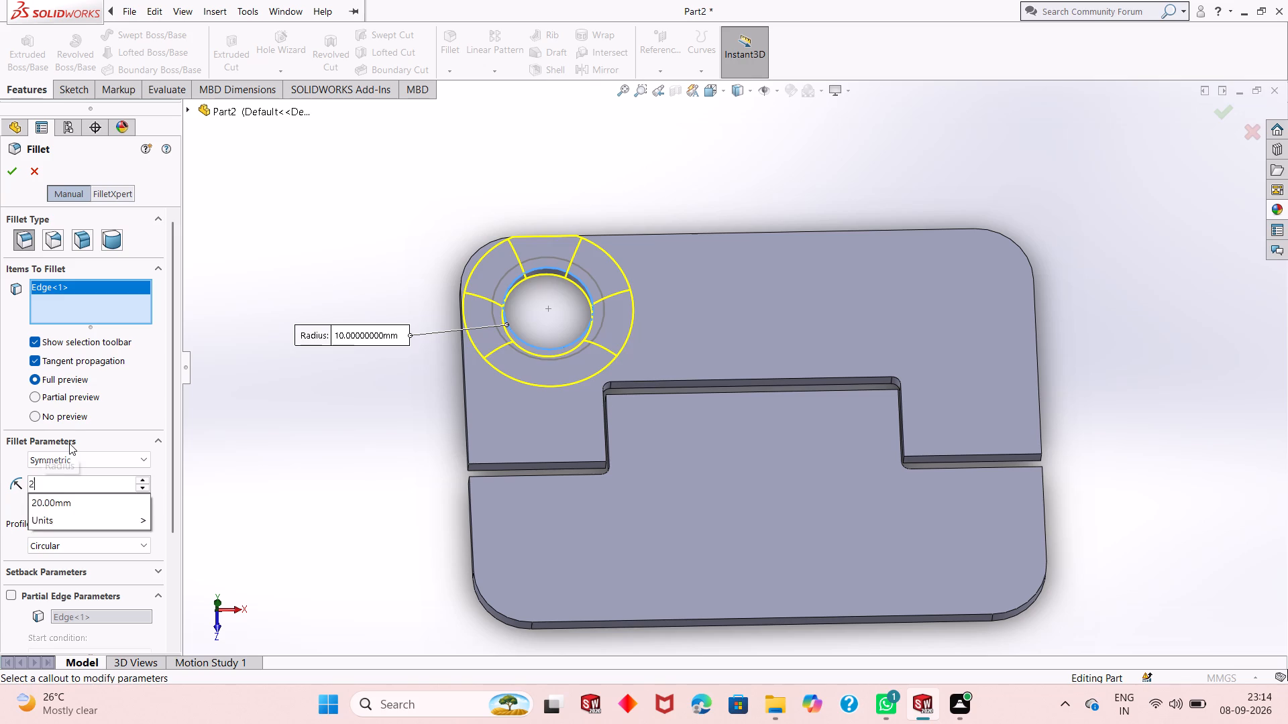
key("Return")
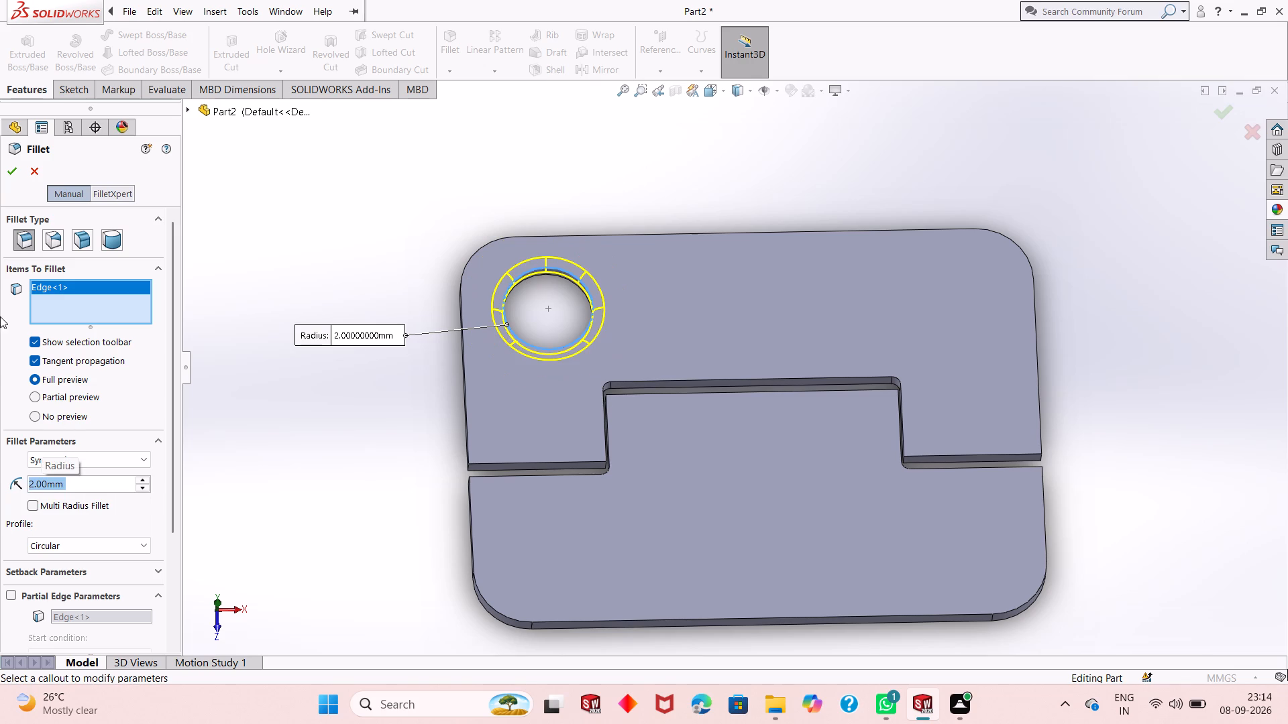
left_click(19, 170)
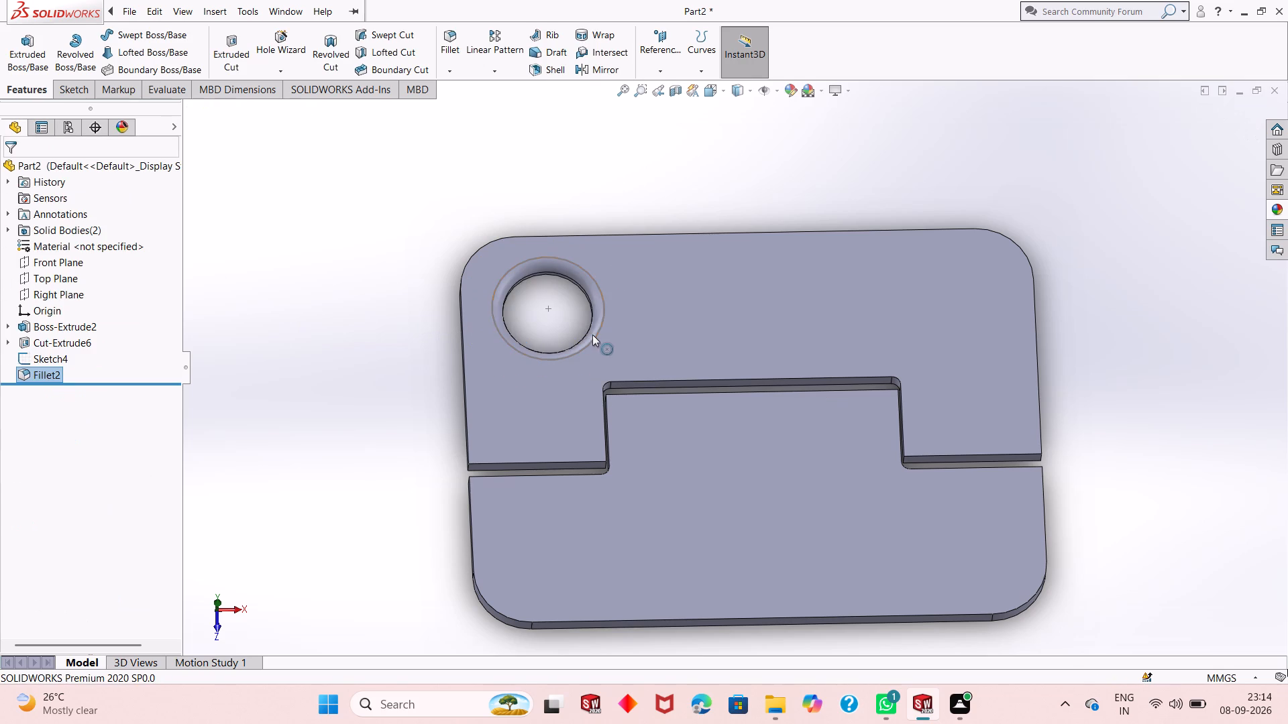
middle_click_drag(590, 335, 618, 266)
middle_click_drag(657, 372, 645, 341)
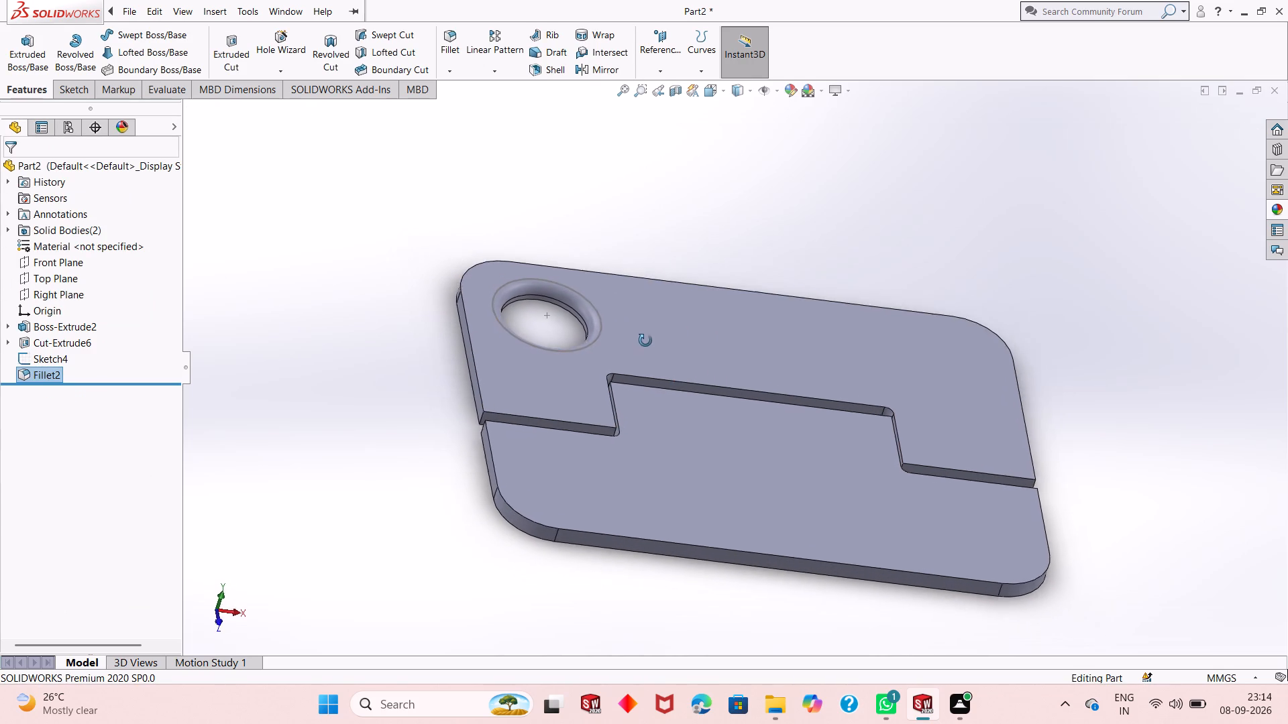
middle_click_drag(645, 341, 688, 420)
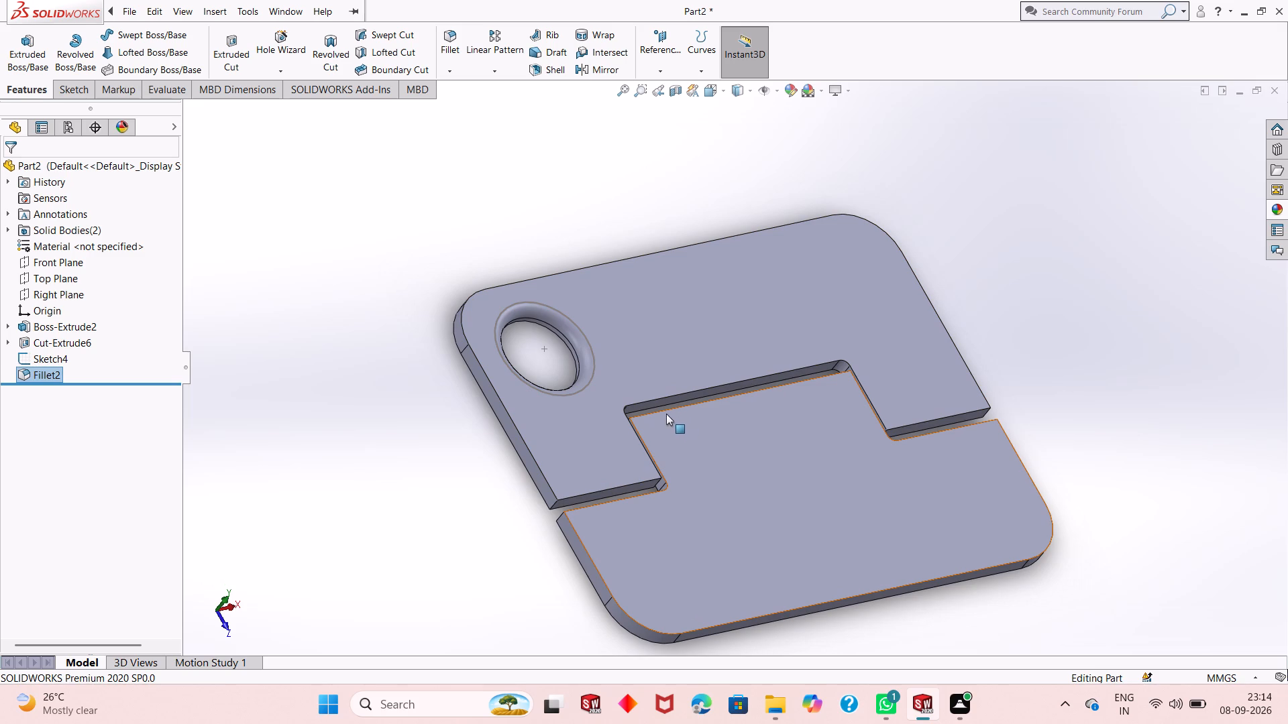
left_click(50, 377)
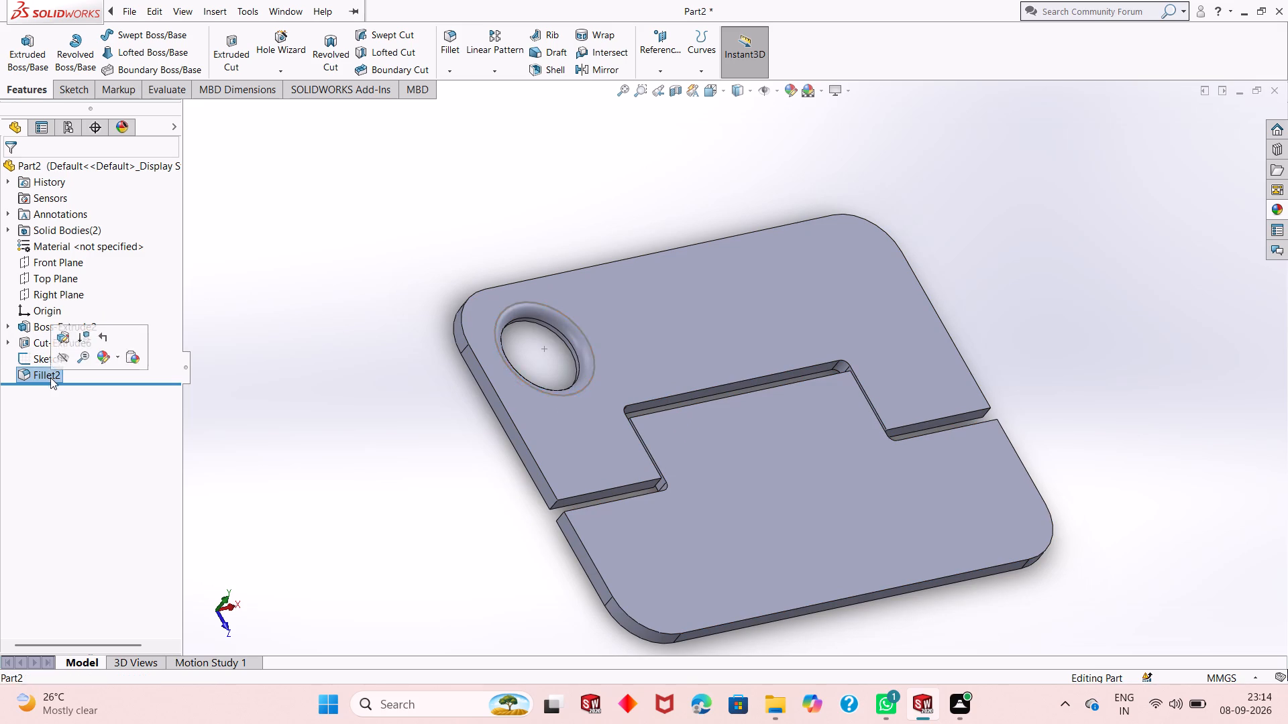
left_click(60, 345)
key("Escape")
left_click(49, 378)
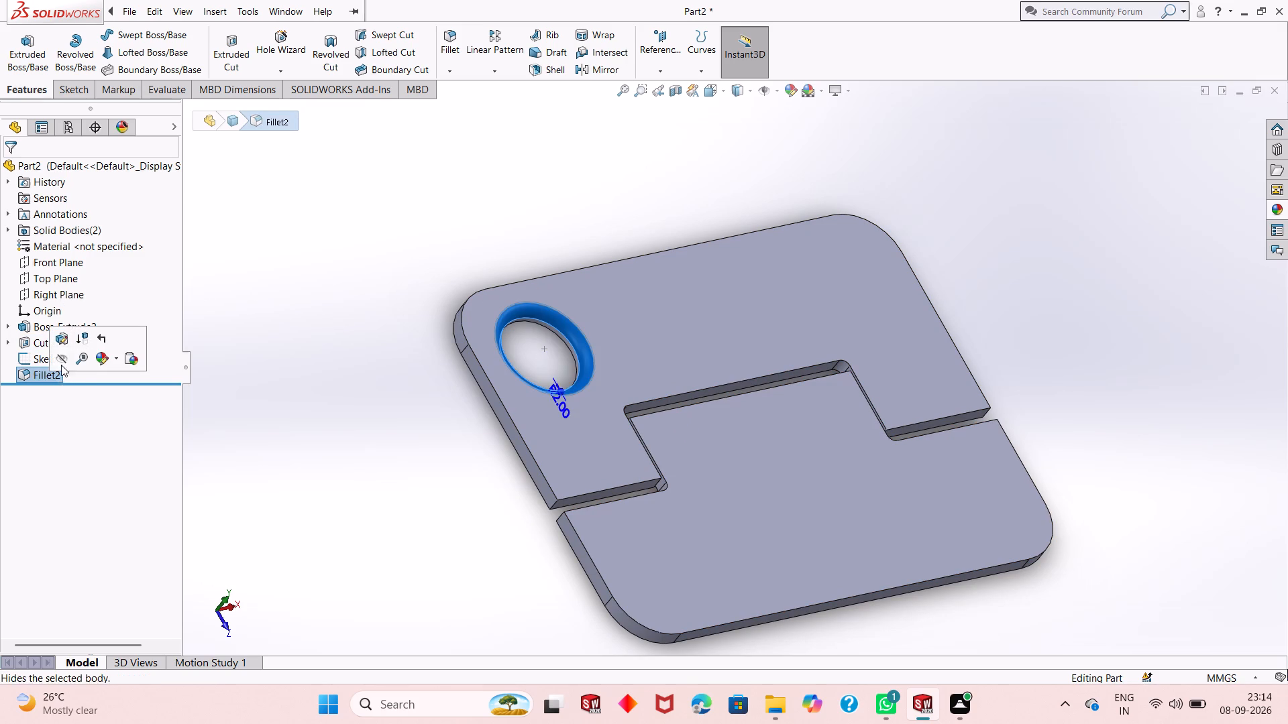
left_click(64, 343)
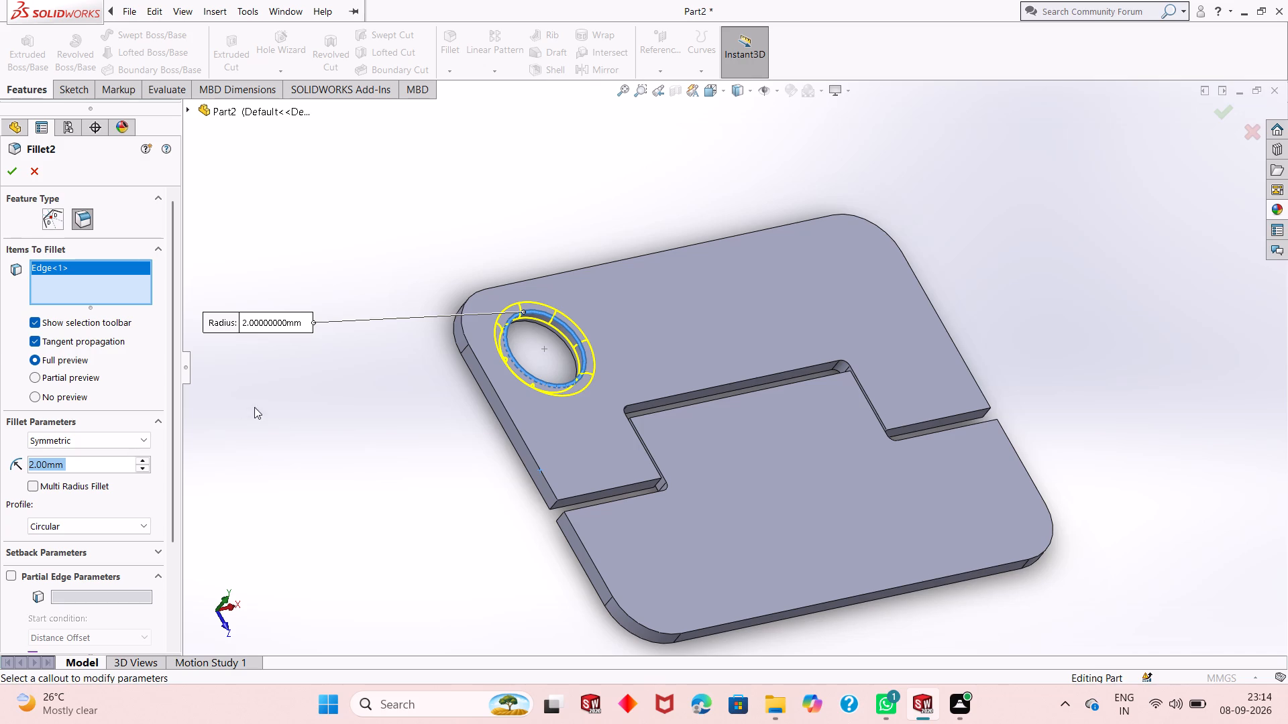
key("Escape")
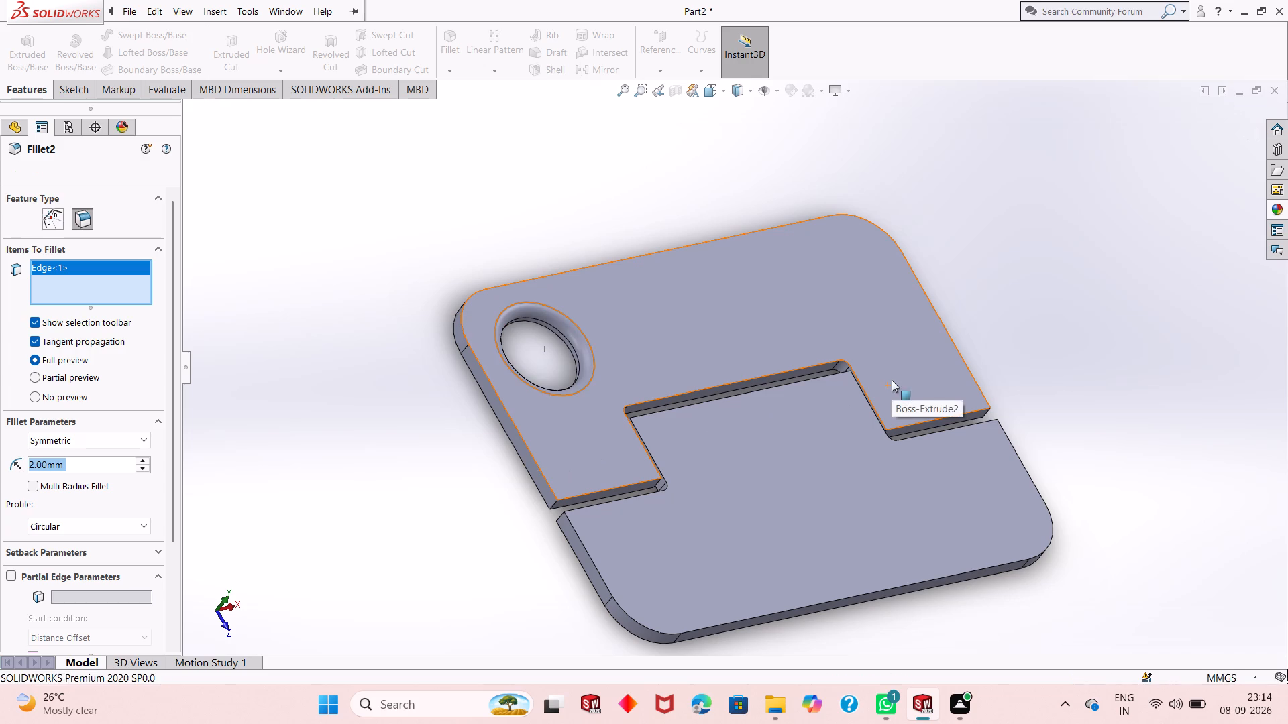
Undo the corner hole's fillet, concentric circle sketch, extruded cut and original 16 mm circle, back to the empty sketch on the upper plate.
key("ctrl+z")
key("ctrl+z")
key("ctrl+z")
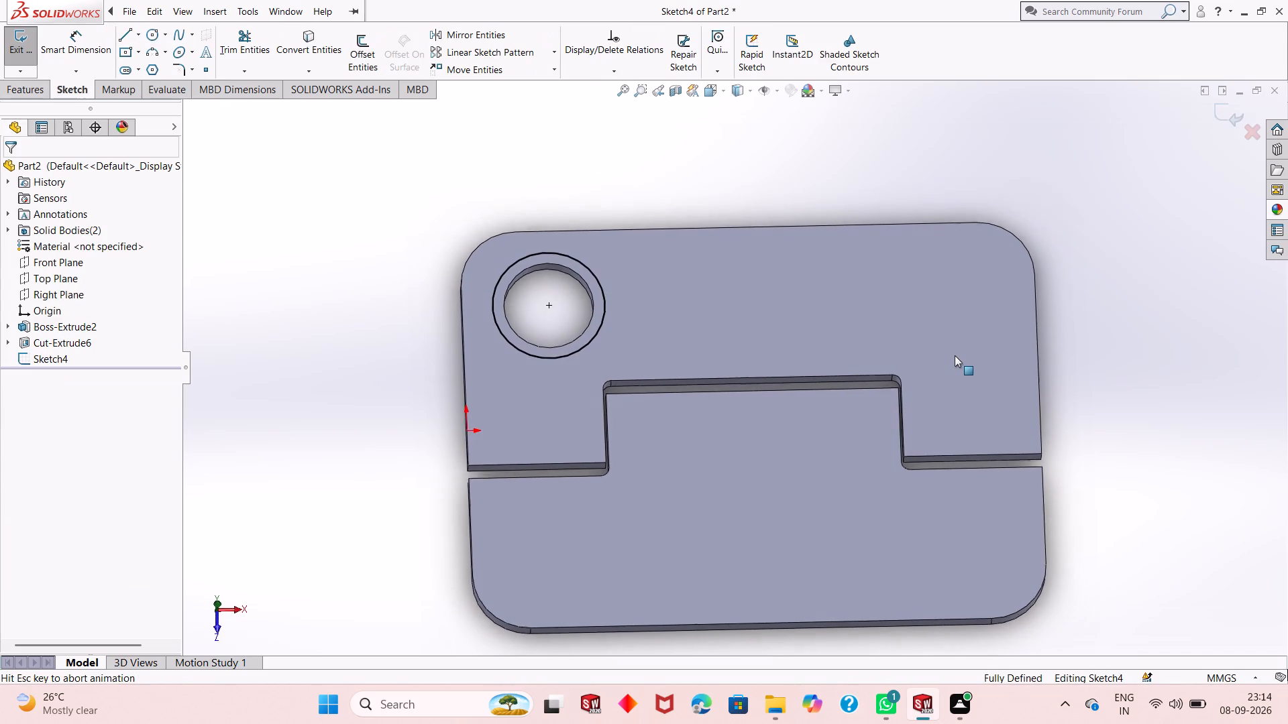
key("ctrl+z")
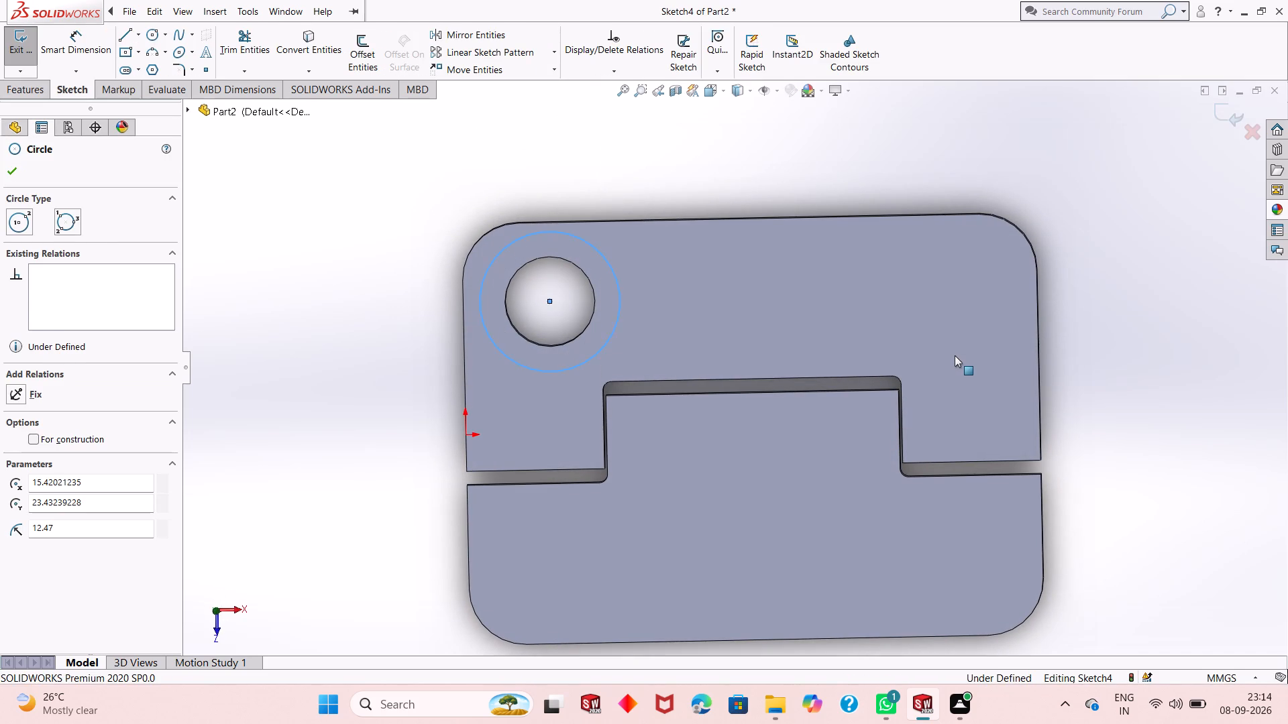
key("ctrl+z")
key("ctrl+z")
key("ctrl+z")
key("ctrl+z")
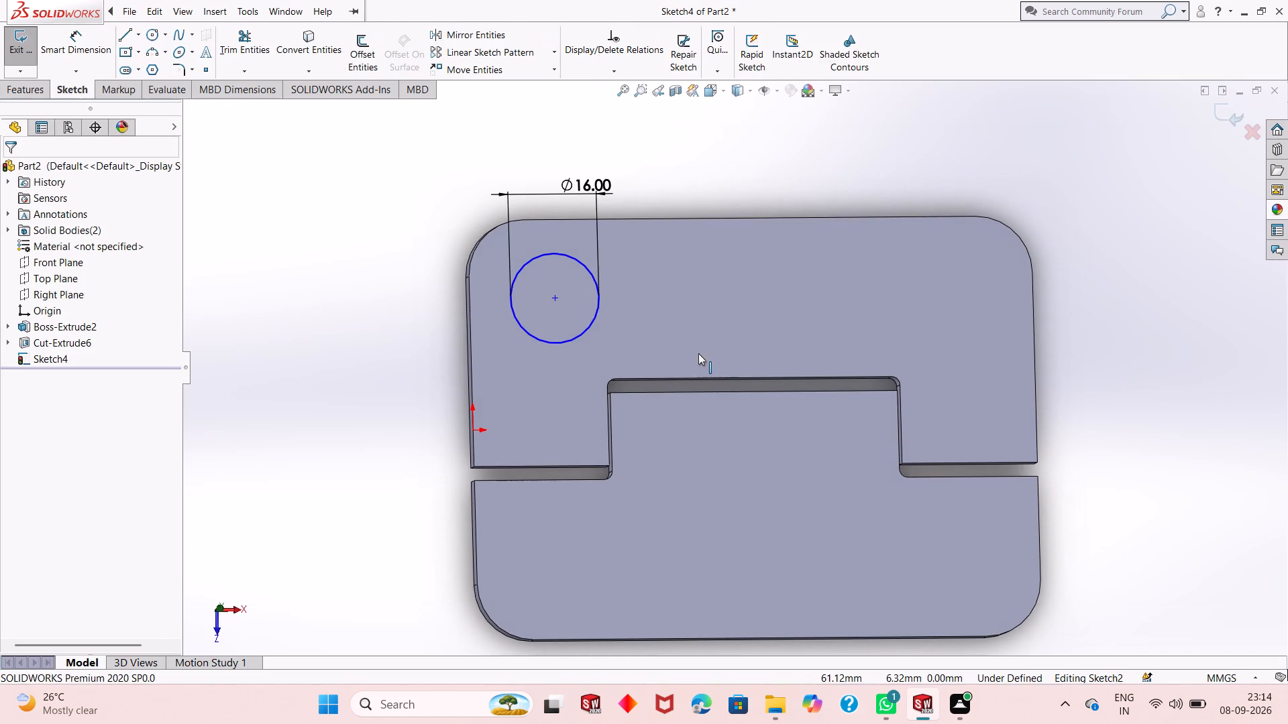
key("ctrl+z")
key("ctrl+z")
key("ctrl+z")
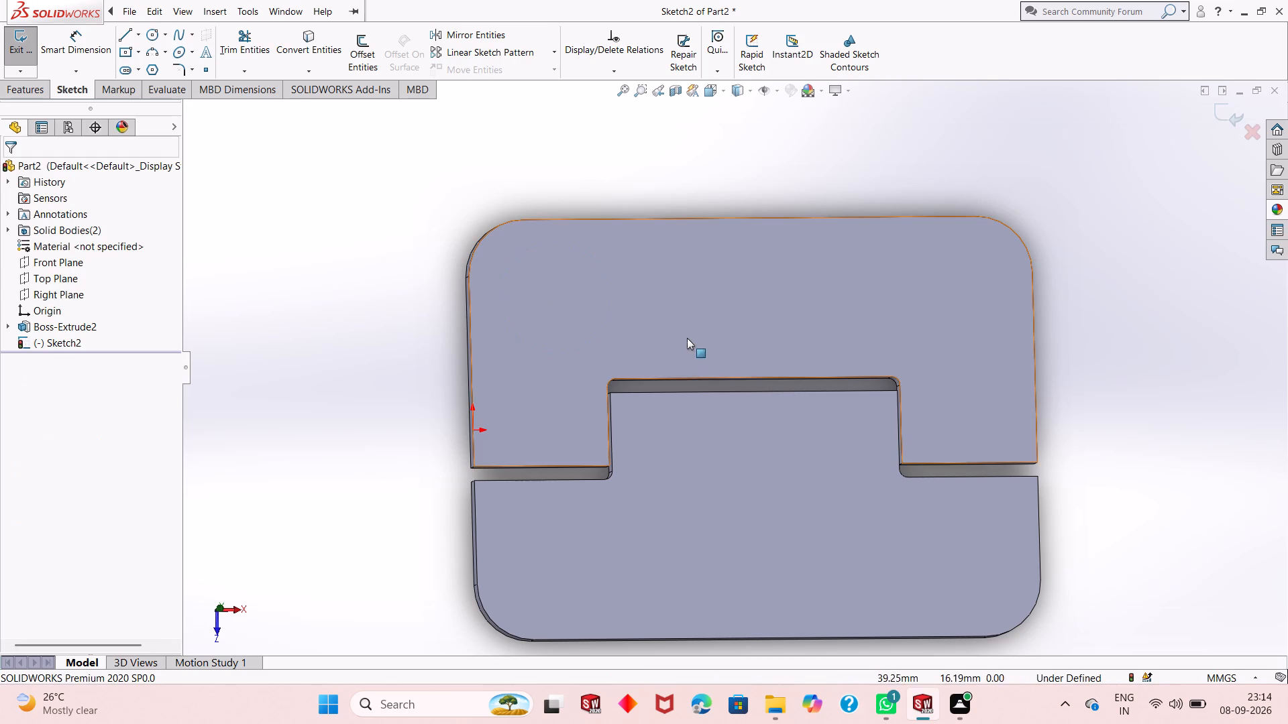
left_click(669, 344)
left_click(731, 290)
key("Escape")
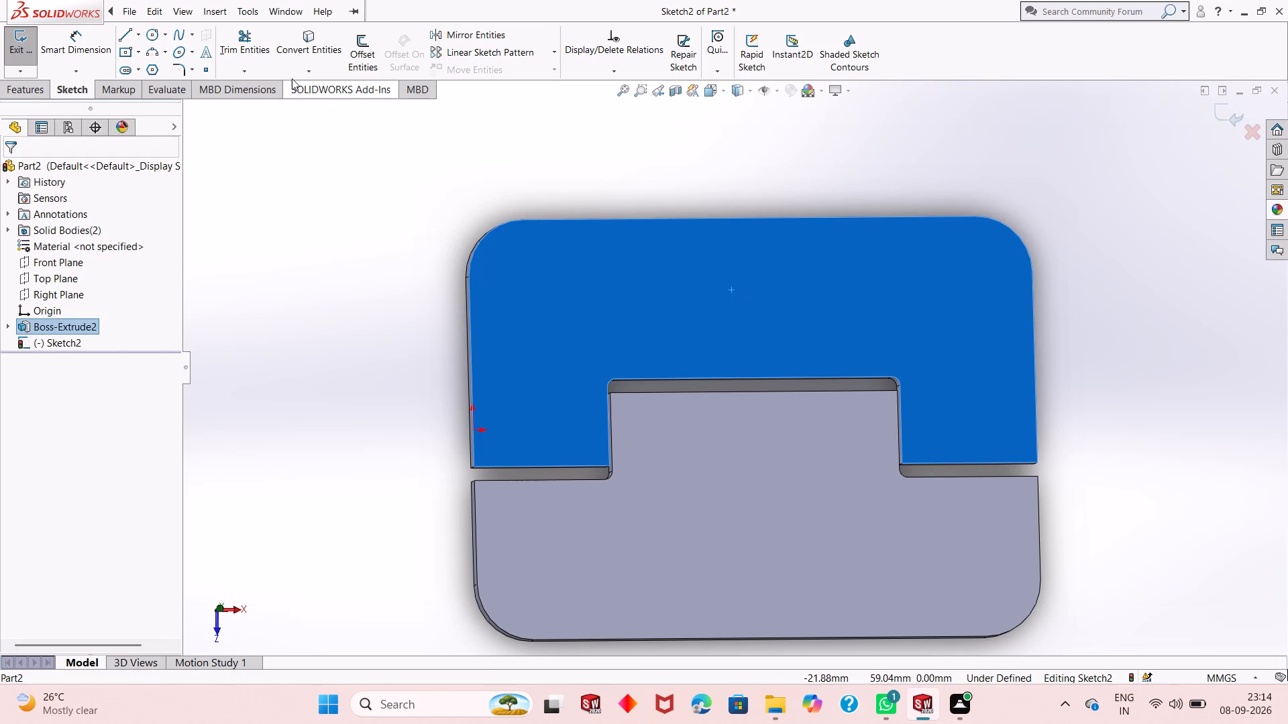
key("Escape")
Sketch four circles across the upper plate's face, with radii of about 6.2, 5.2, 5.9 and 4.7 mm from left to right.
left_click(156, 38)
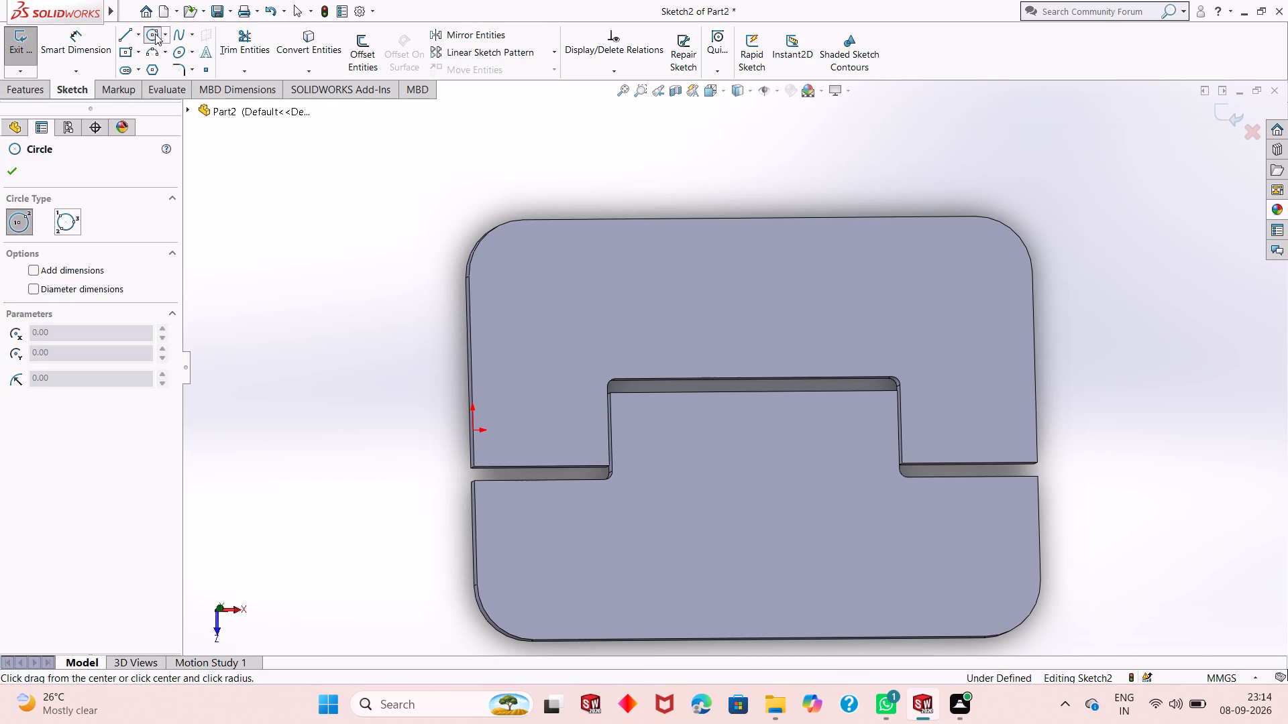
left_click(553, 292)
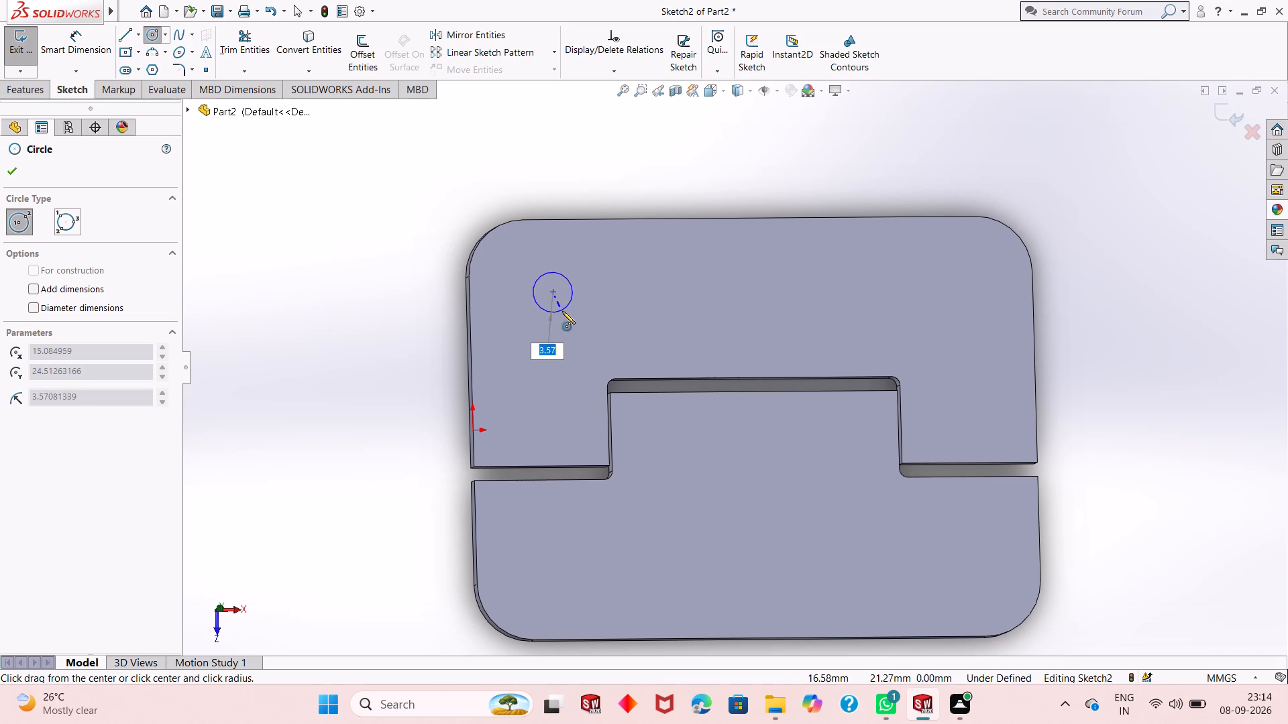
left_click(568, 324)
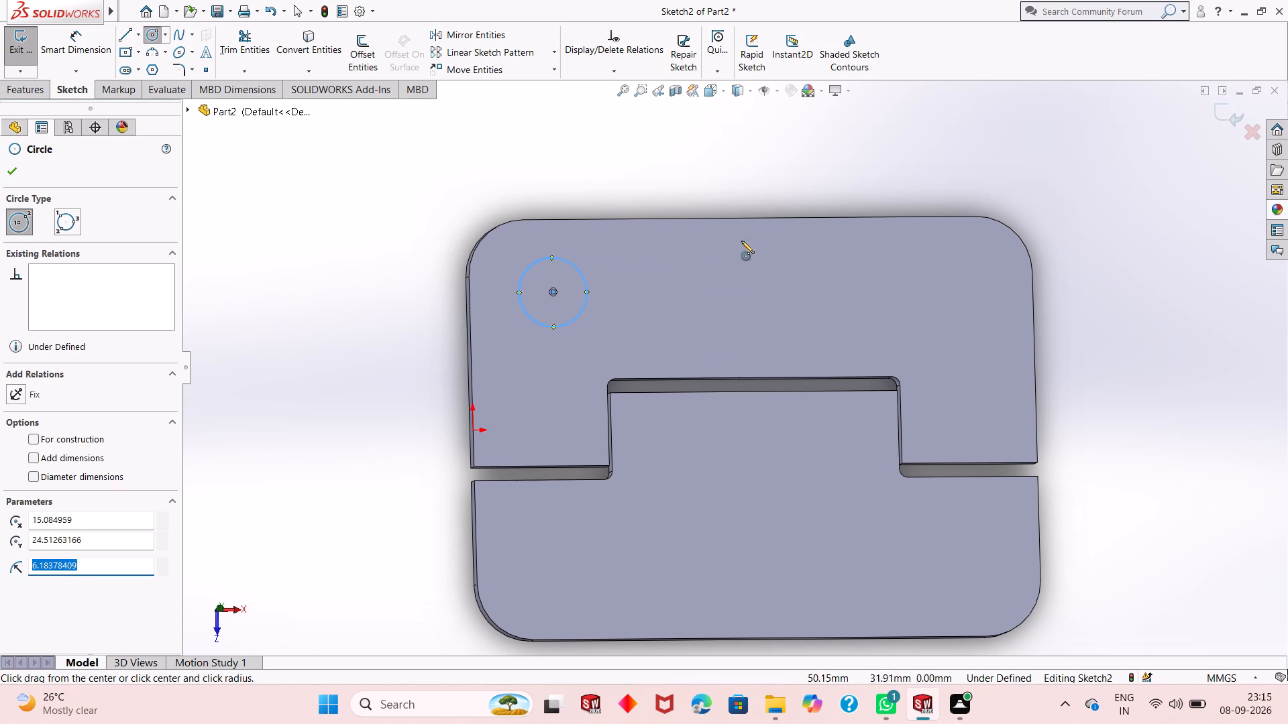
left_click(687, 265)
left_click(700, 291)
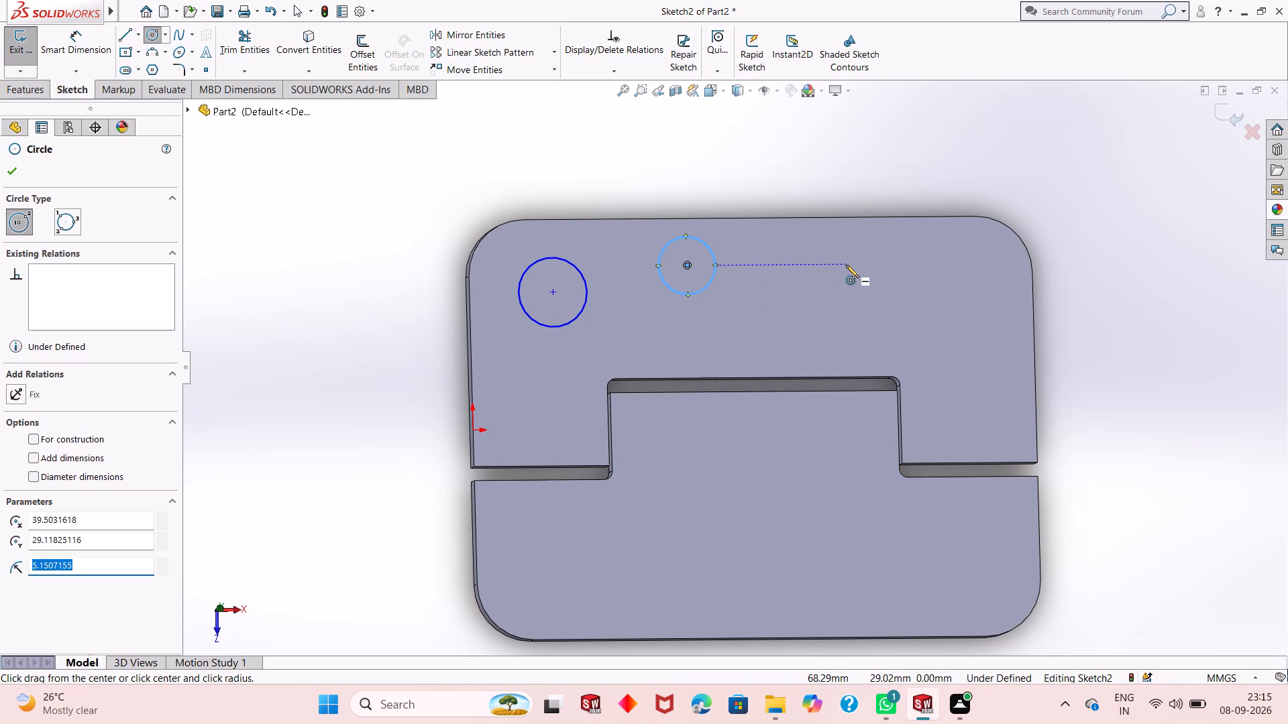
left_click(846, 266)
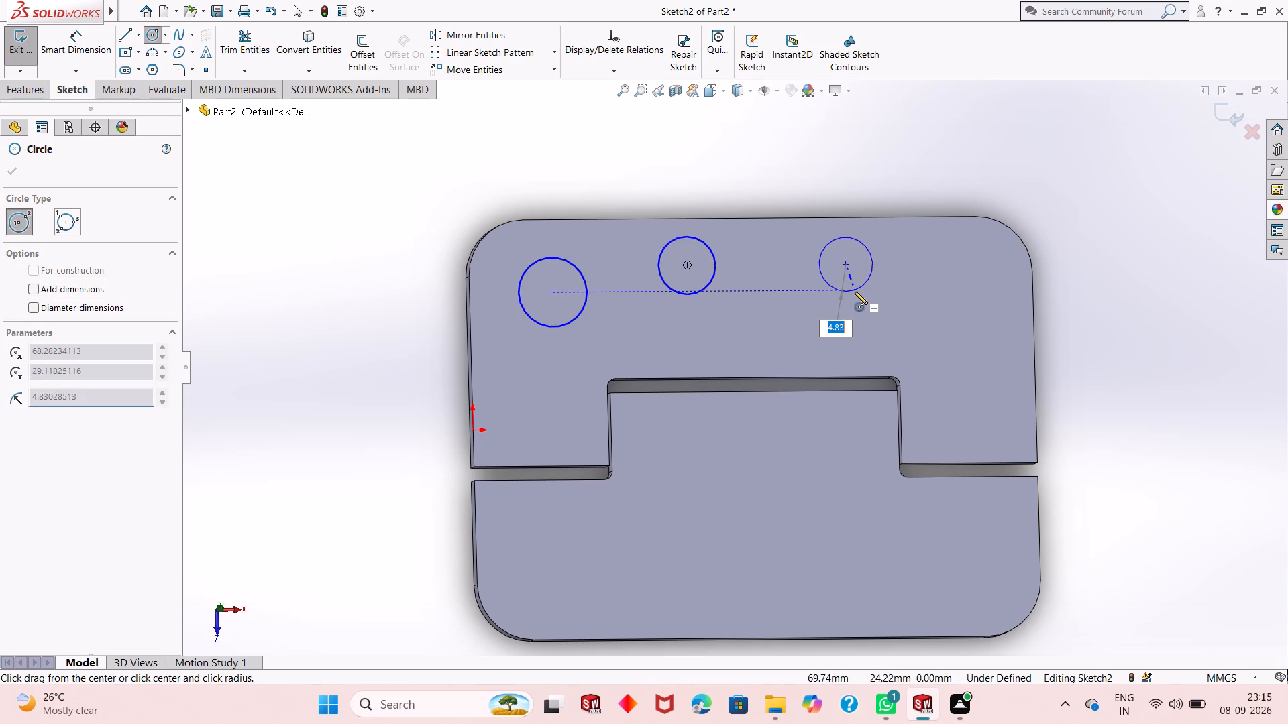
left_click(855, 296)
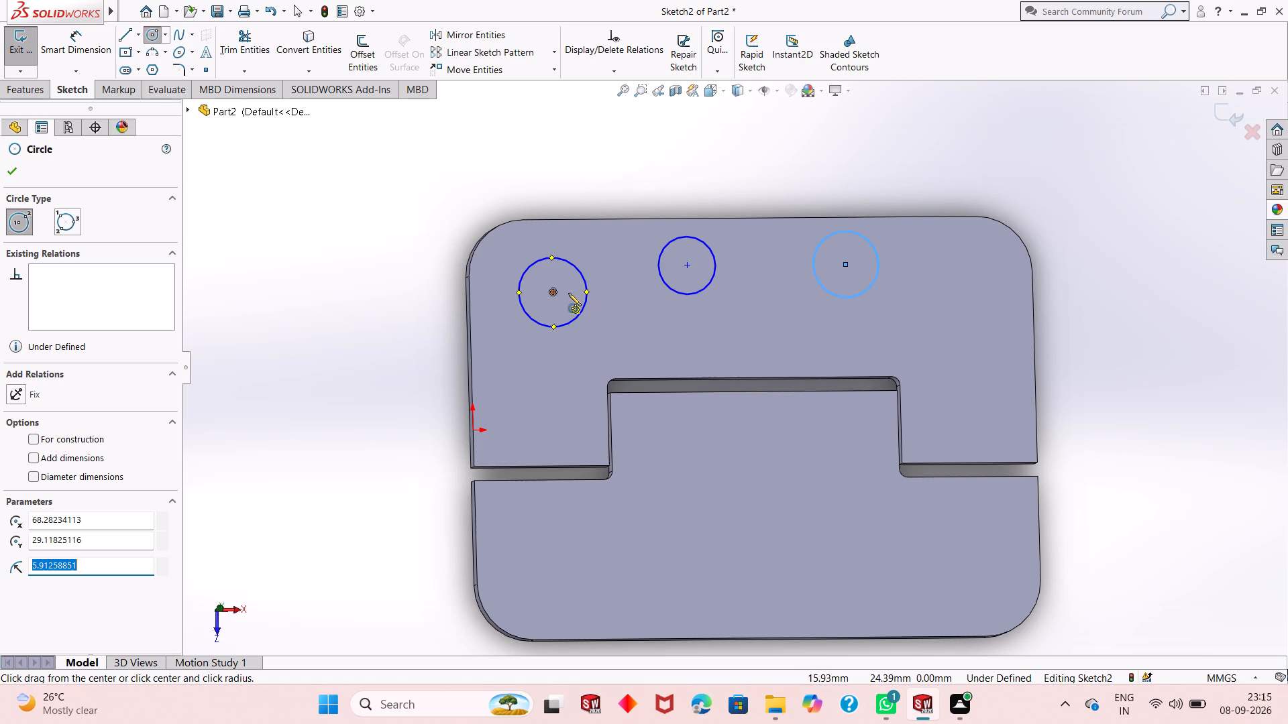
left_click(924, 289)
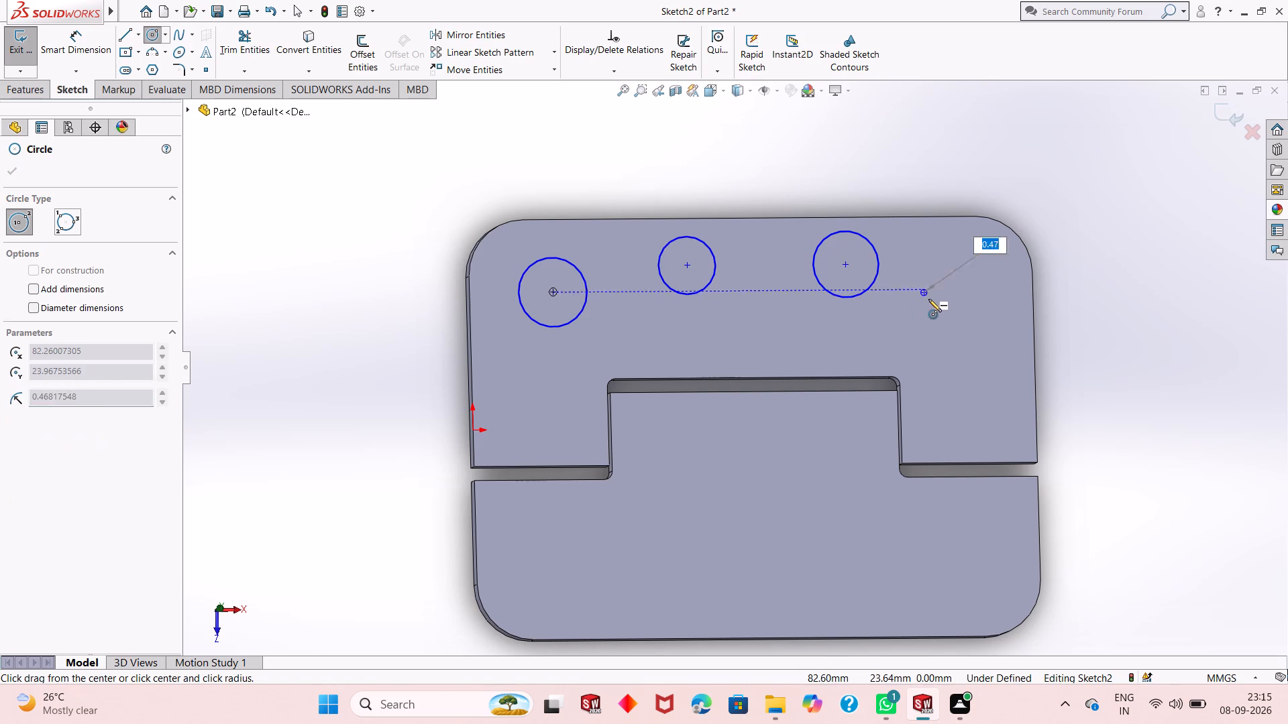
left_click(932, 318)
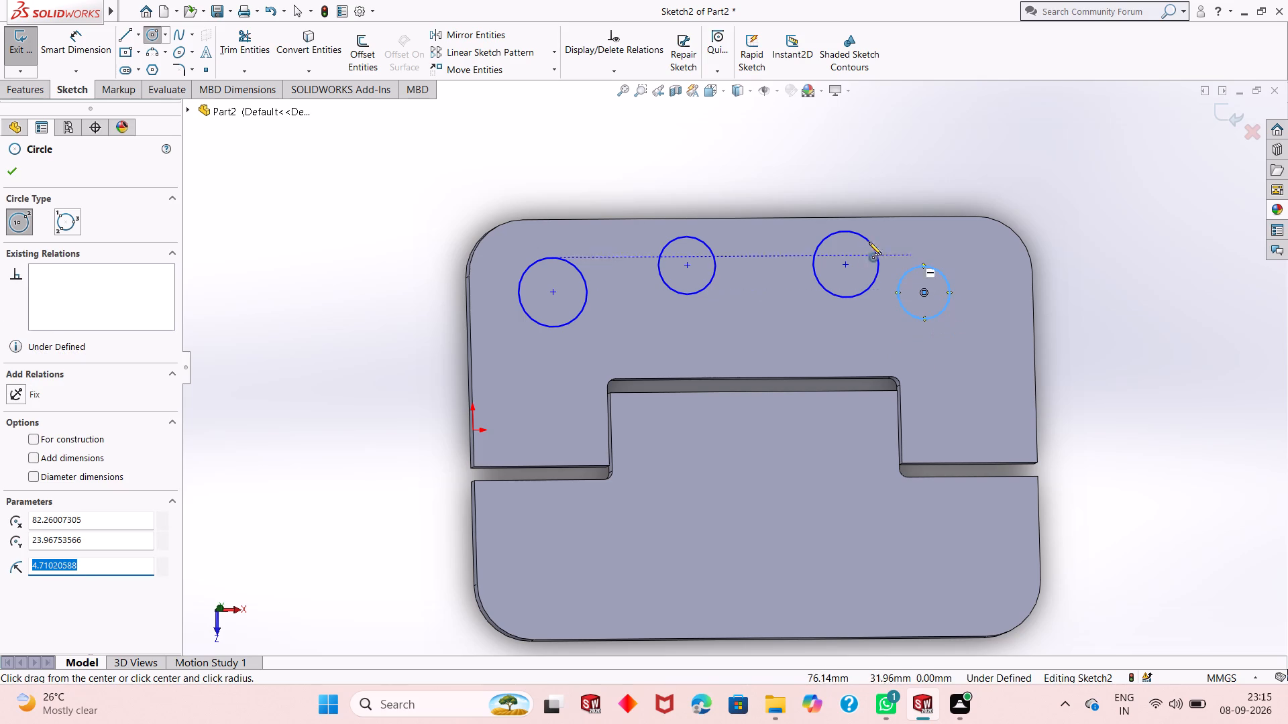
key("Escape")
key("Escape")
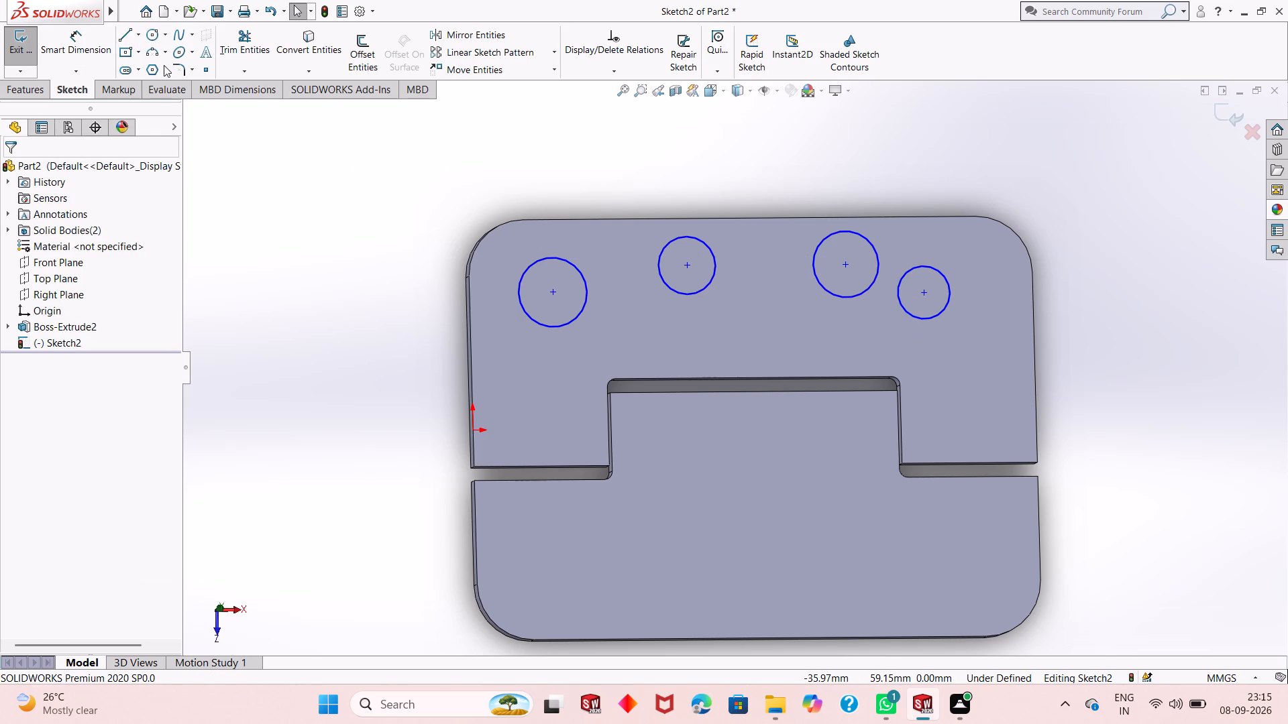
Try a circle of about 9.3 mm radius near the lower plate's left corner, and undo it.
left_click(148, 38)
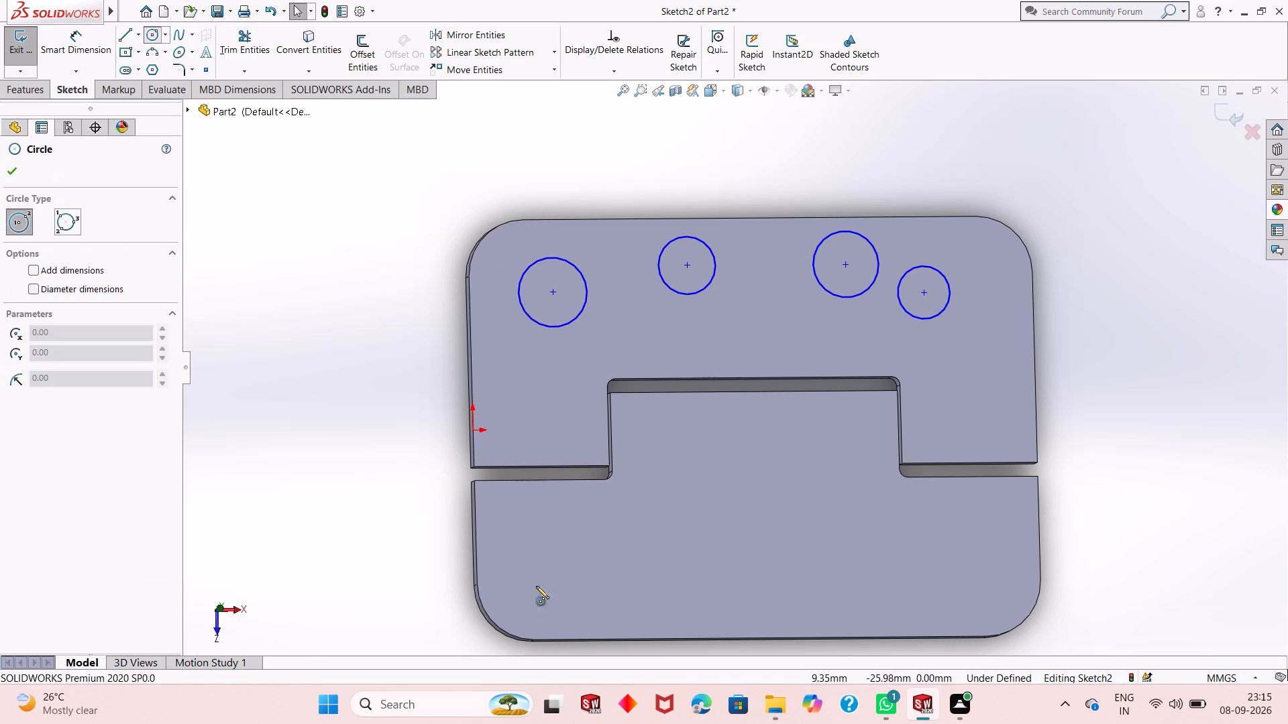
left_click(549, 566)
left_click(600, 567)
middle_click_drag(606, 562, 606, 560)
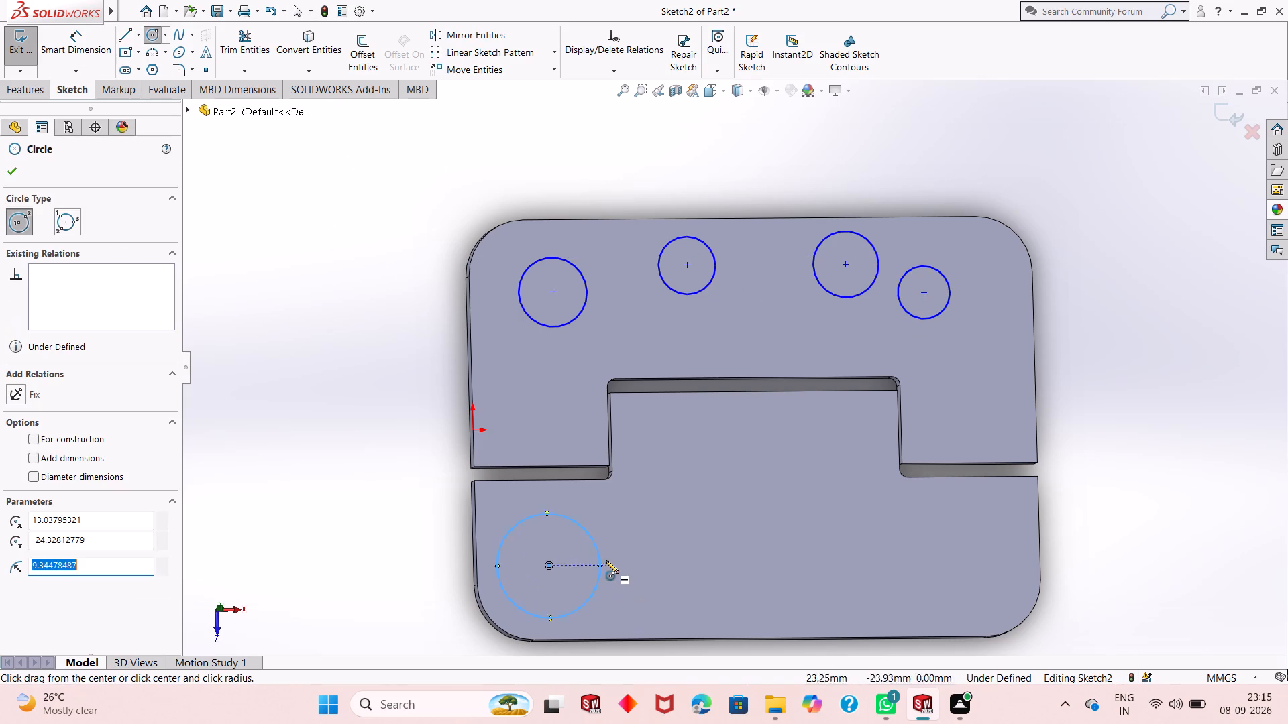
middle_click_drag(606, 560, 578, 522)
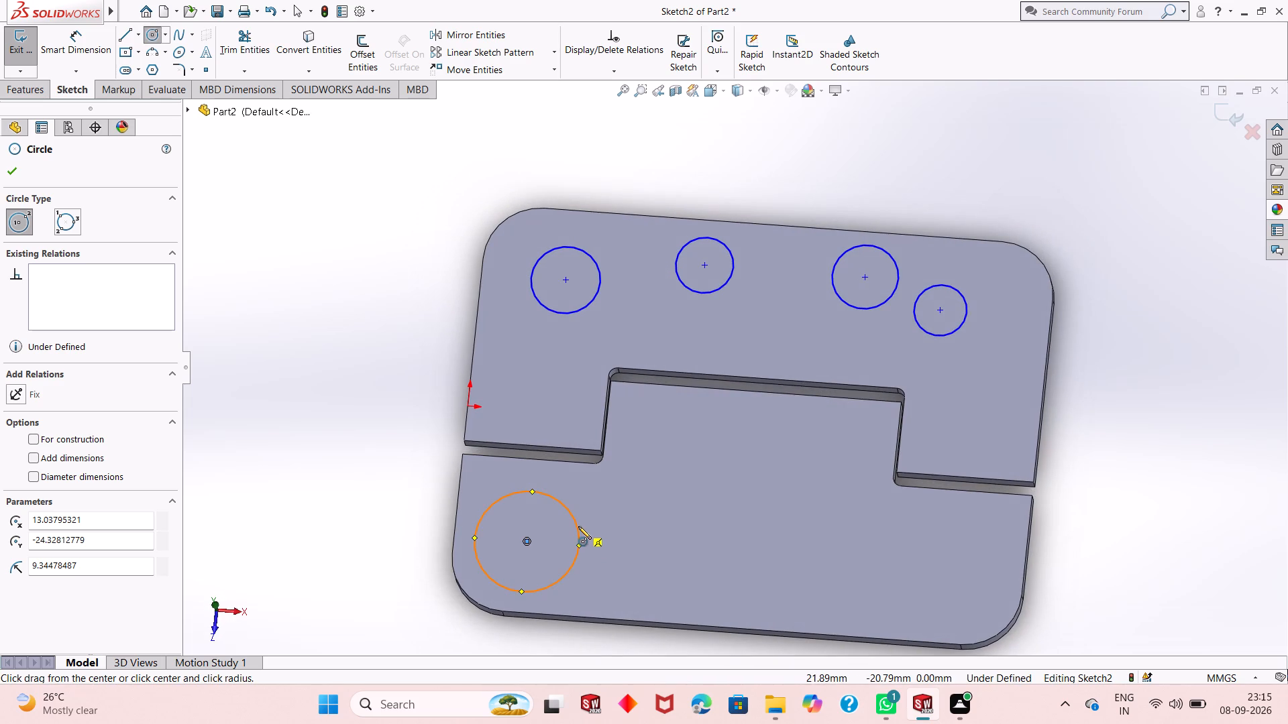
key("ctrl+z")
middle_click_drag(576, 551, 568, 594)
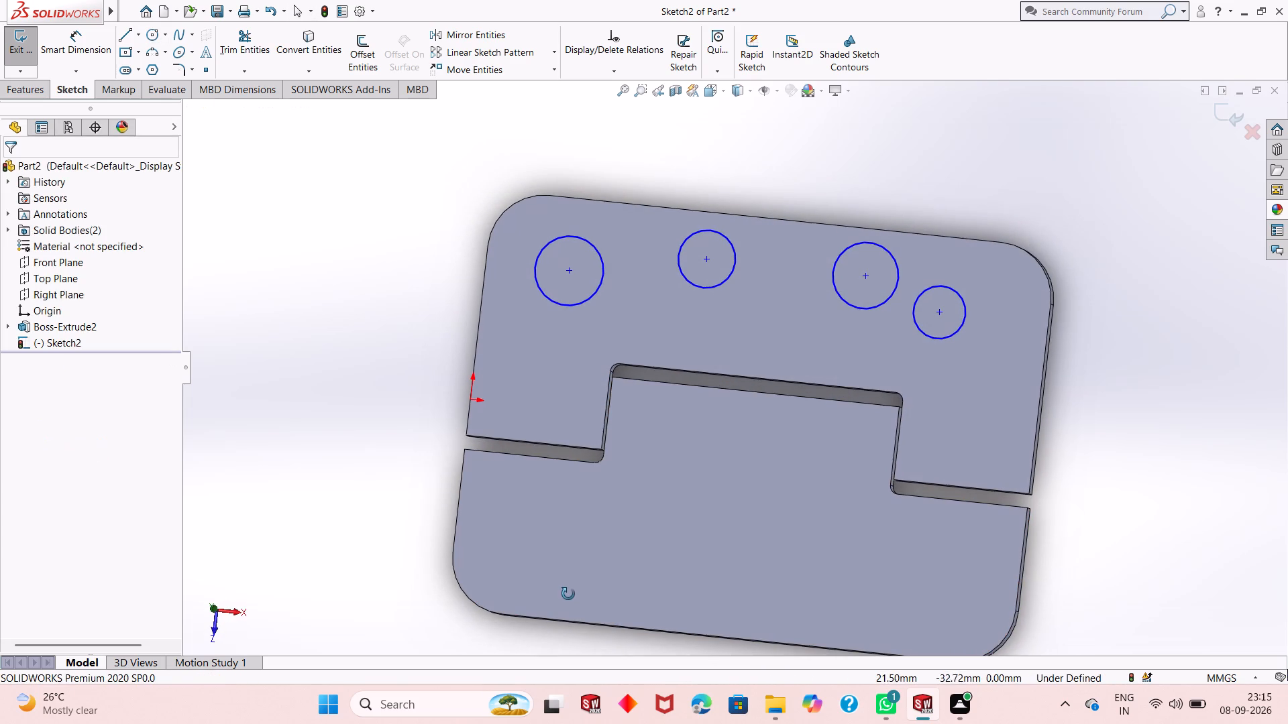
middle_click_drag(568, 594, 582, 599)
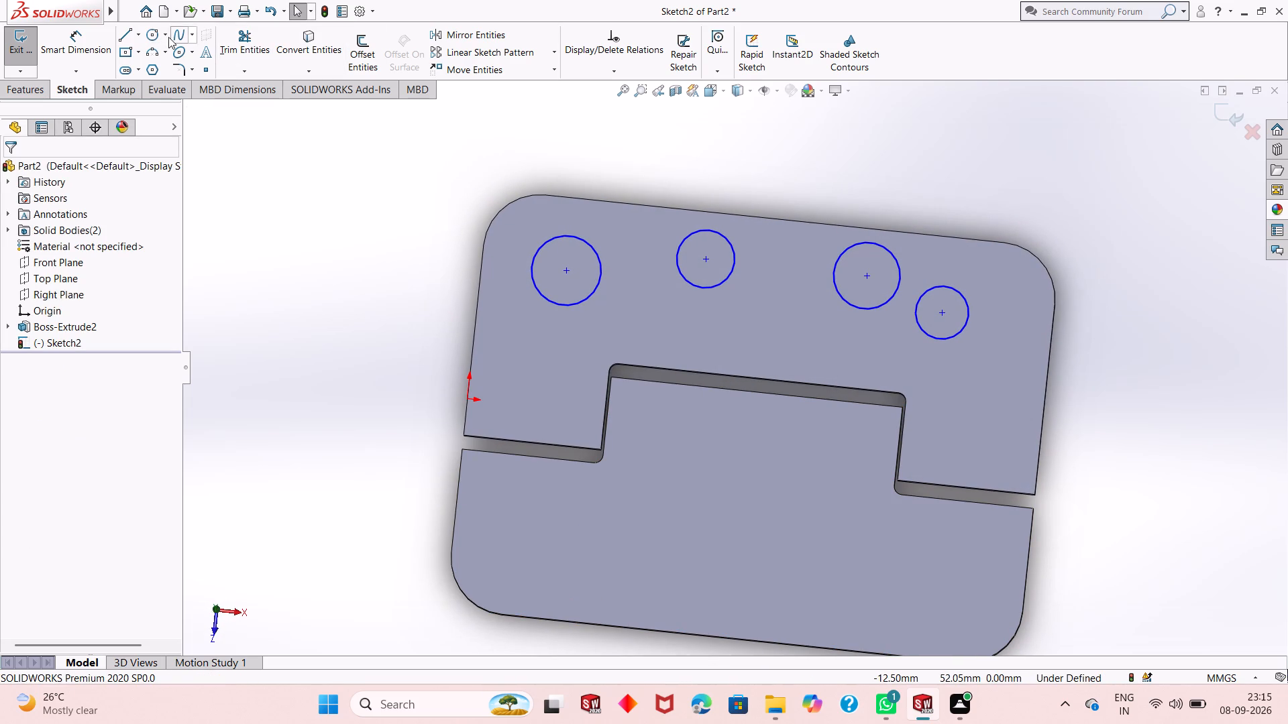
Sketch four circles on the lower plate, vertically aligned with the upper ones, with radii of about 5.4, 4.7, 5.6 and 4.5 mm.
left_click(148, 38)
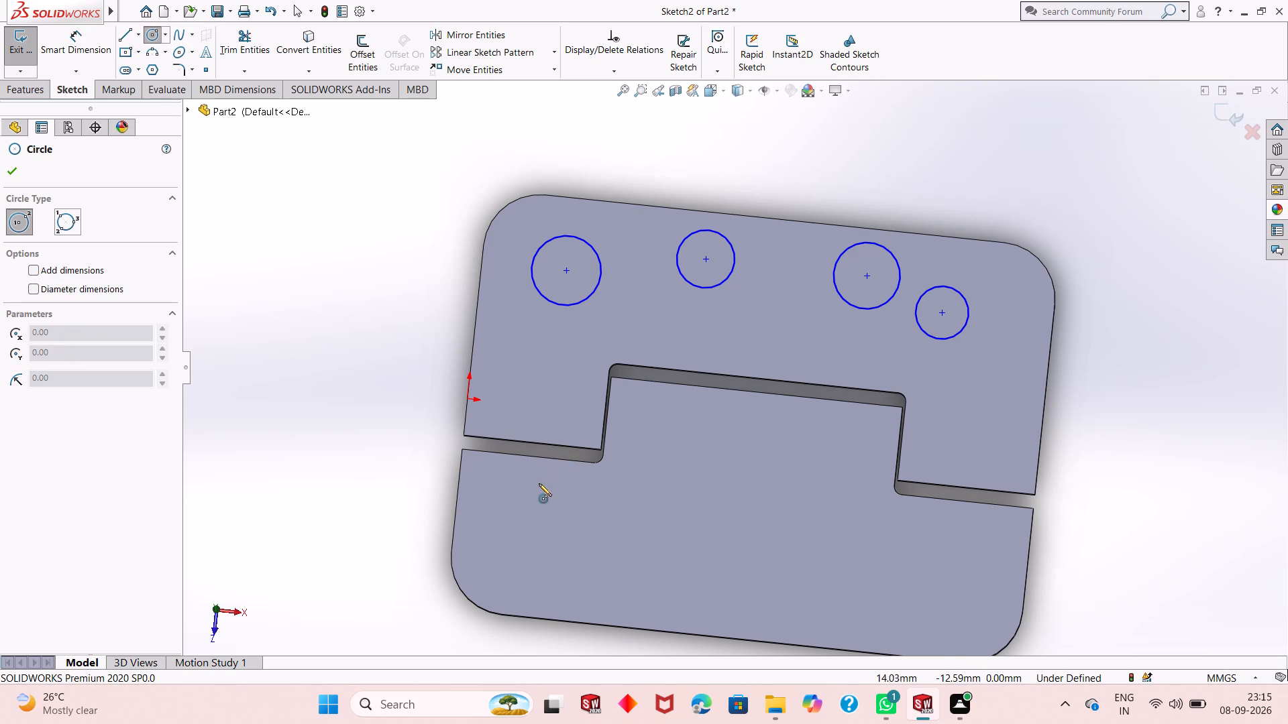
left_click(537, 546)
left_click(552, 520)
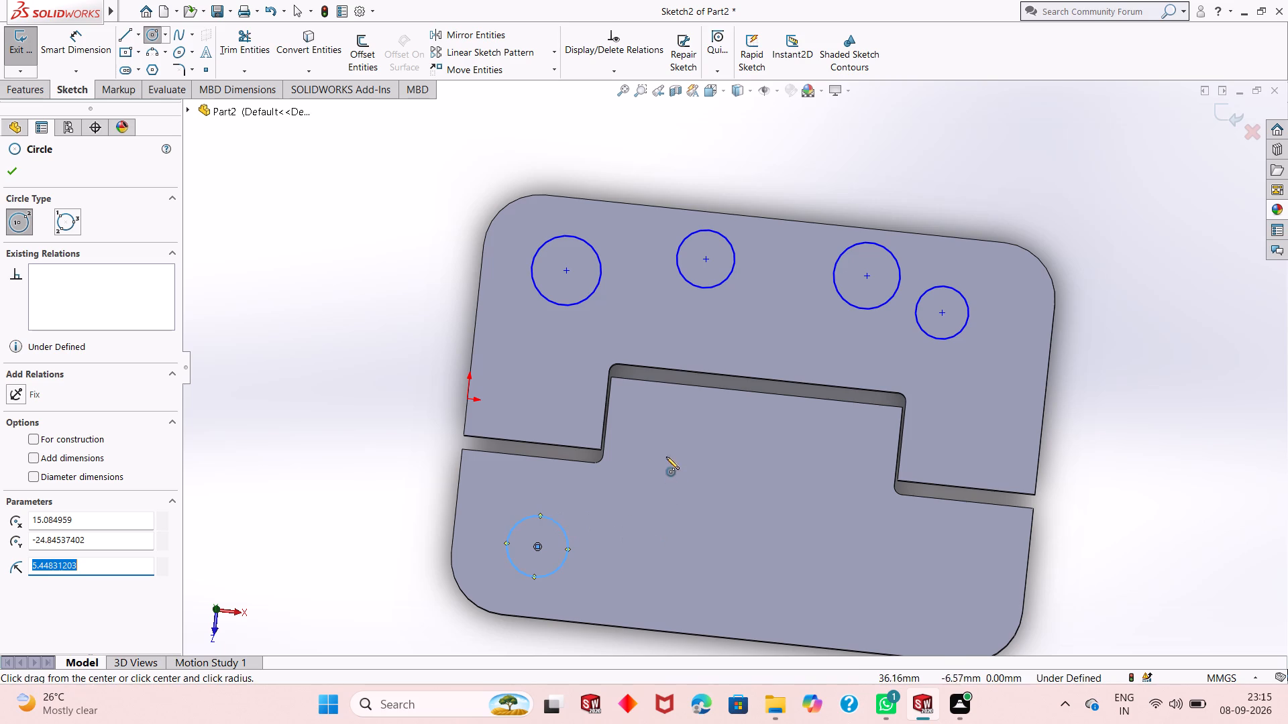
left_click(678, 530)
left_click(683, 556)
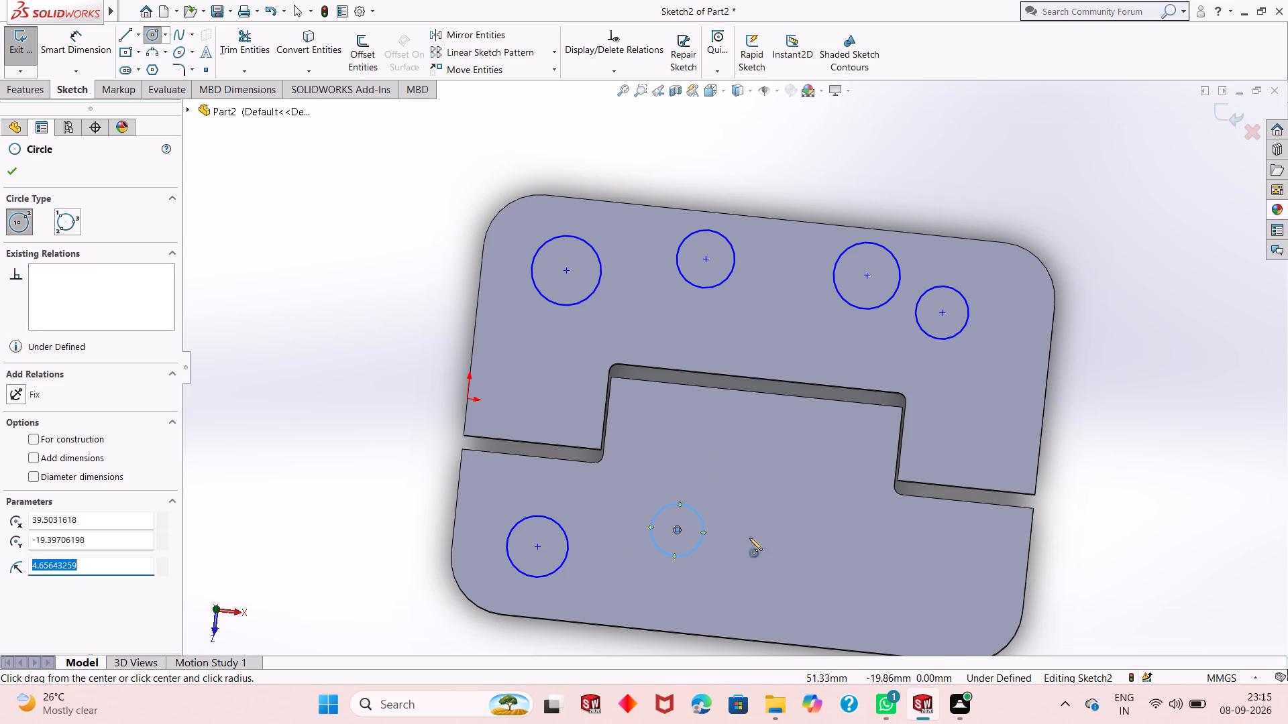
left_click(837, 547)
left_click(843, 578)
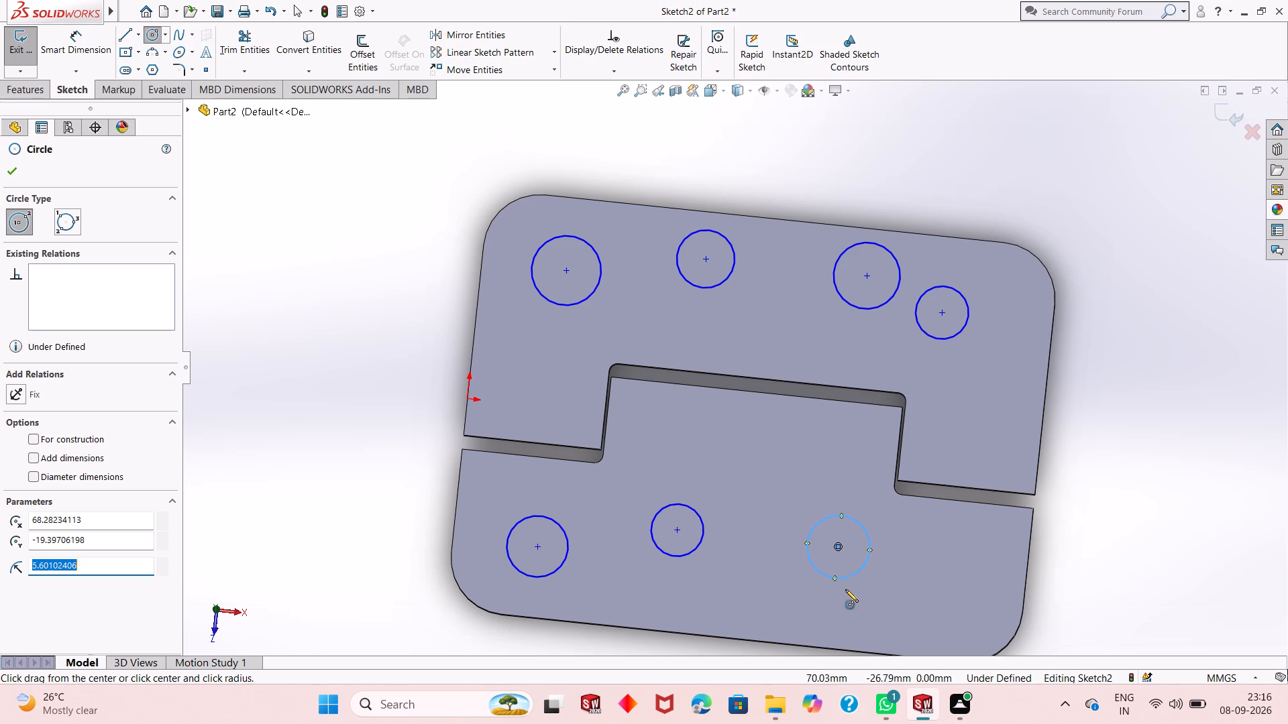
left_click(914, 581)
left_click(921, 605)
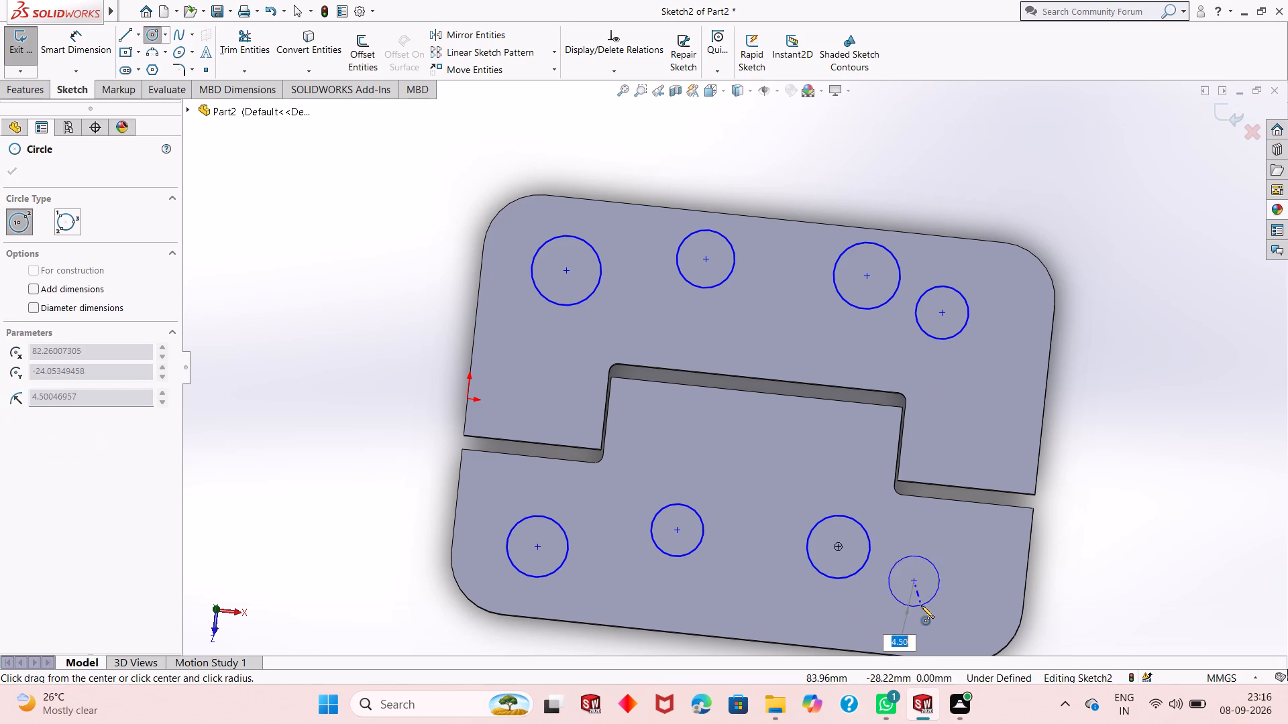
key("Escape")
Dimension the two leftmost circles on the upper plate with a diameter of 16 mm each.
scroll(848, 566, "up", 4)
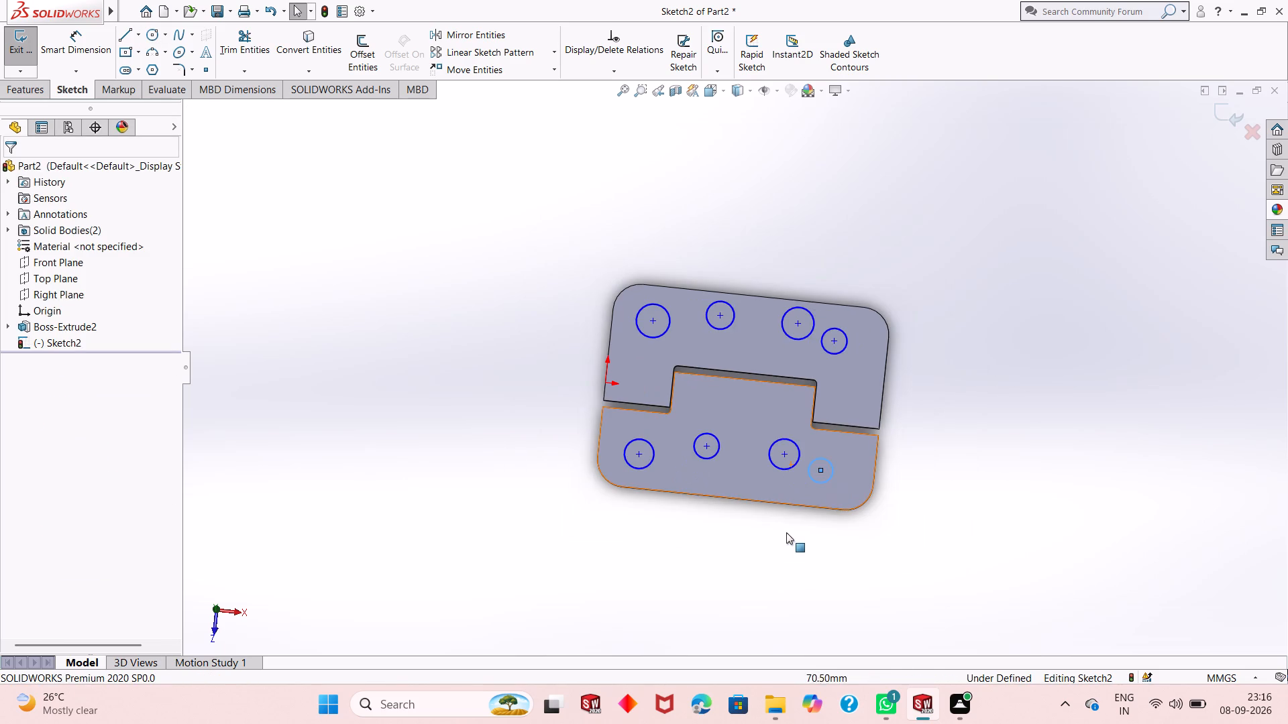
scroll(808, 451, "down", 1)
scroll(729, 333, "down", 1)
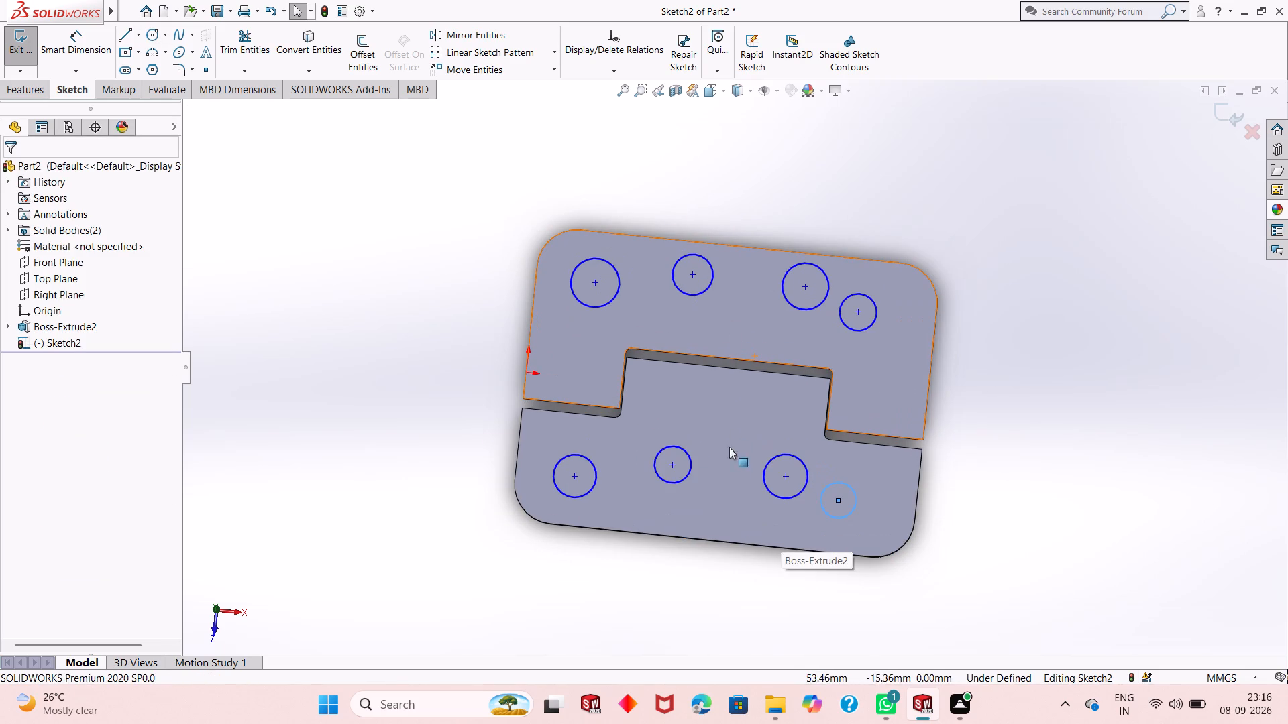
left_click(72, 32)
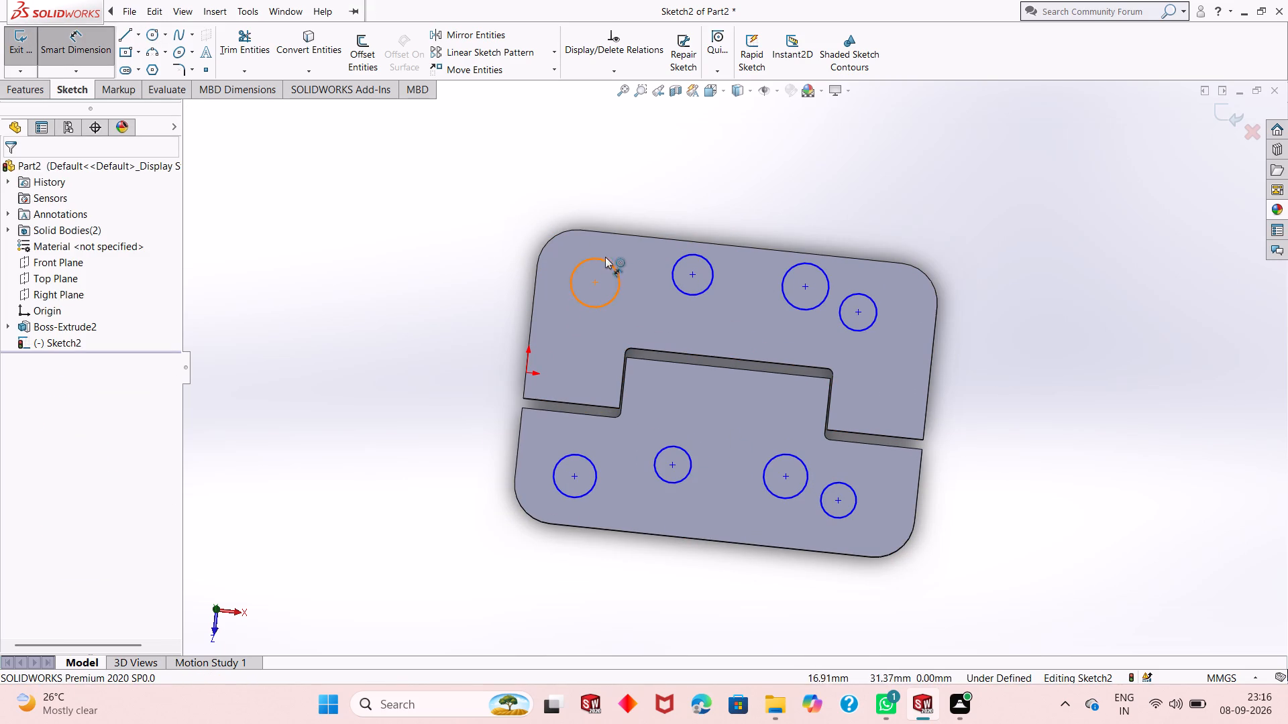
left_click(610, 263)
left_click(638, 190)
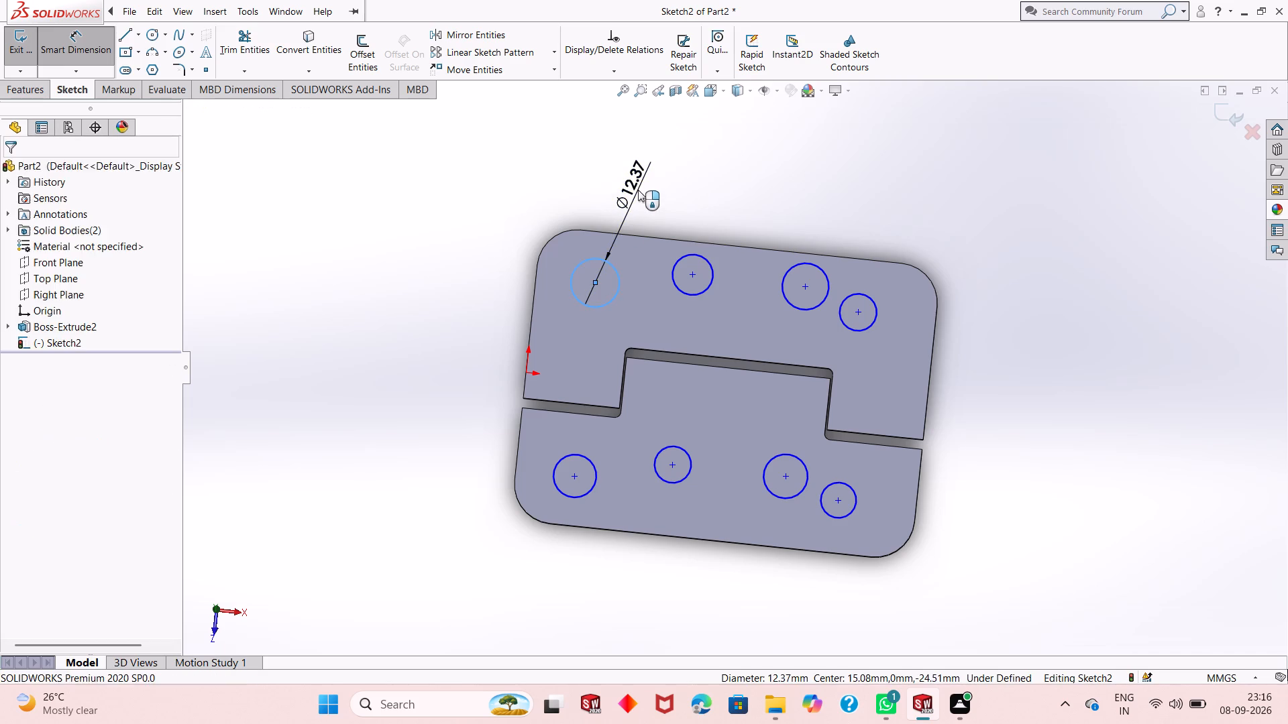
type("16")
key("Return")
left_click(713, 267)
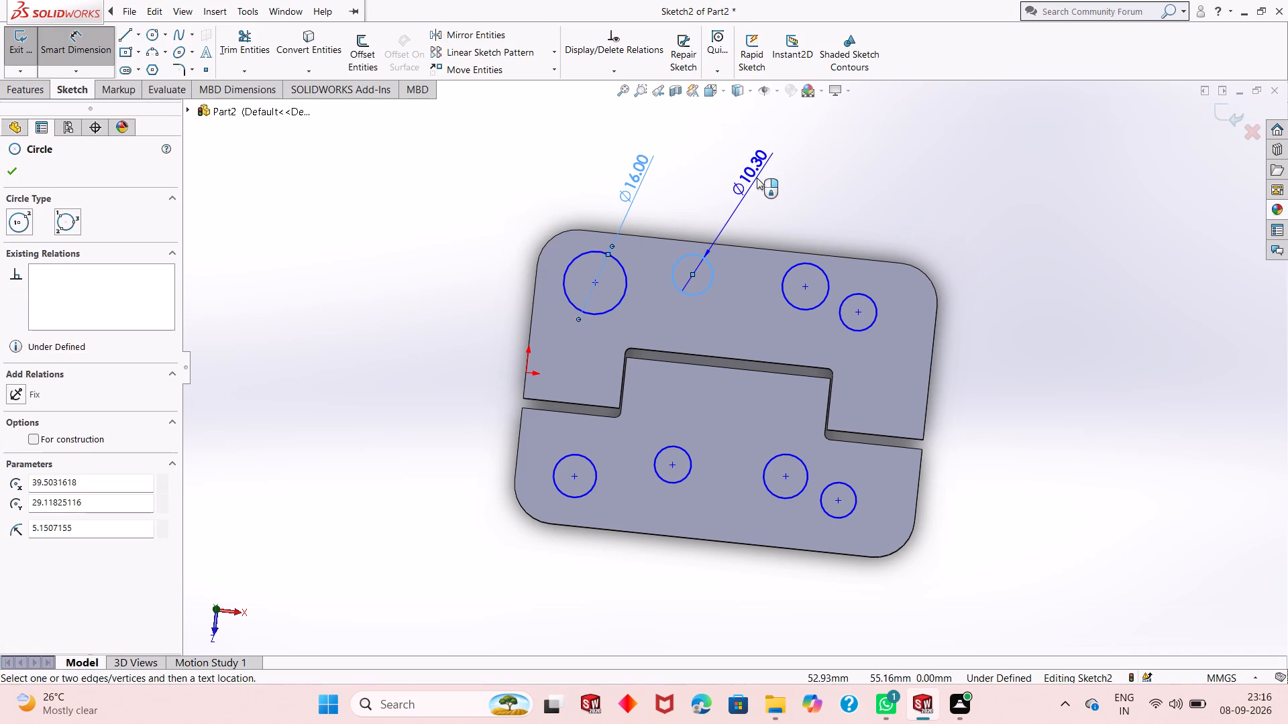
left_click(757, 177)
type("16")
key("Return")
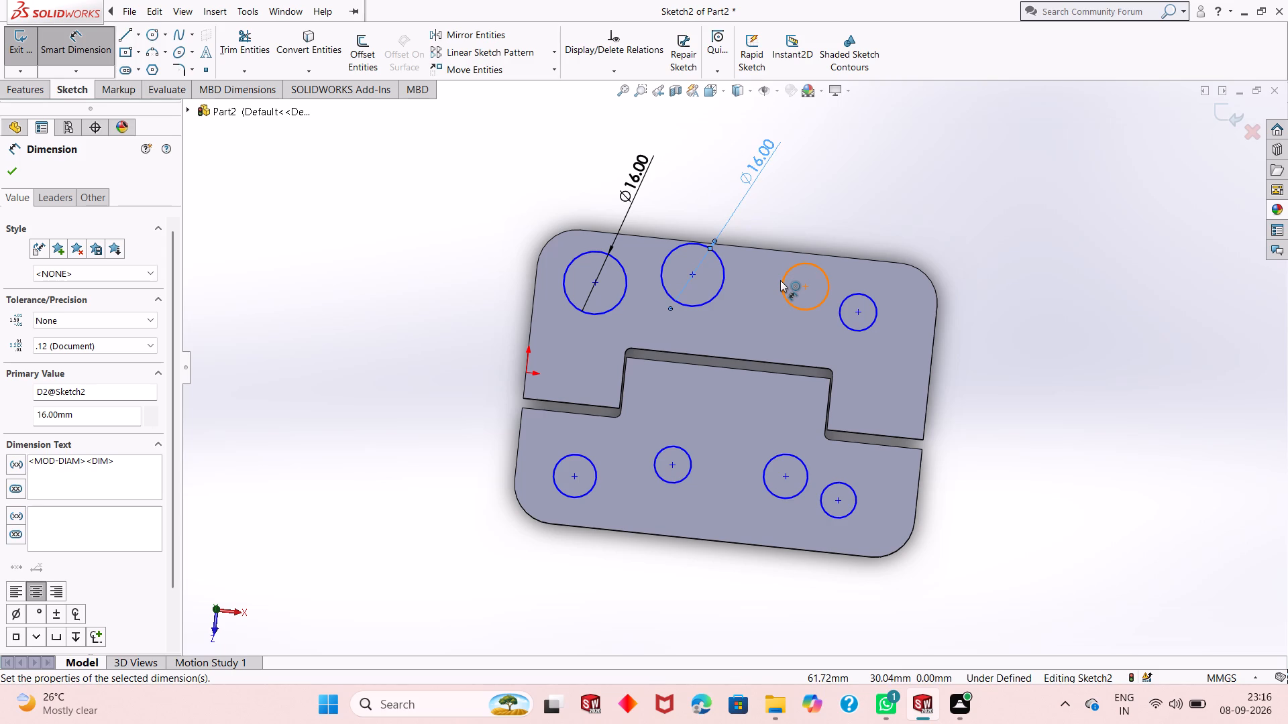
key("Escape")
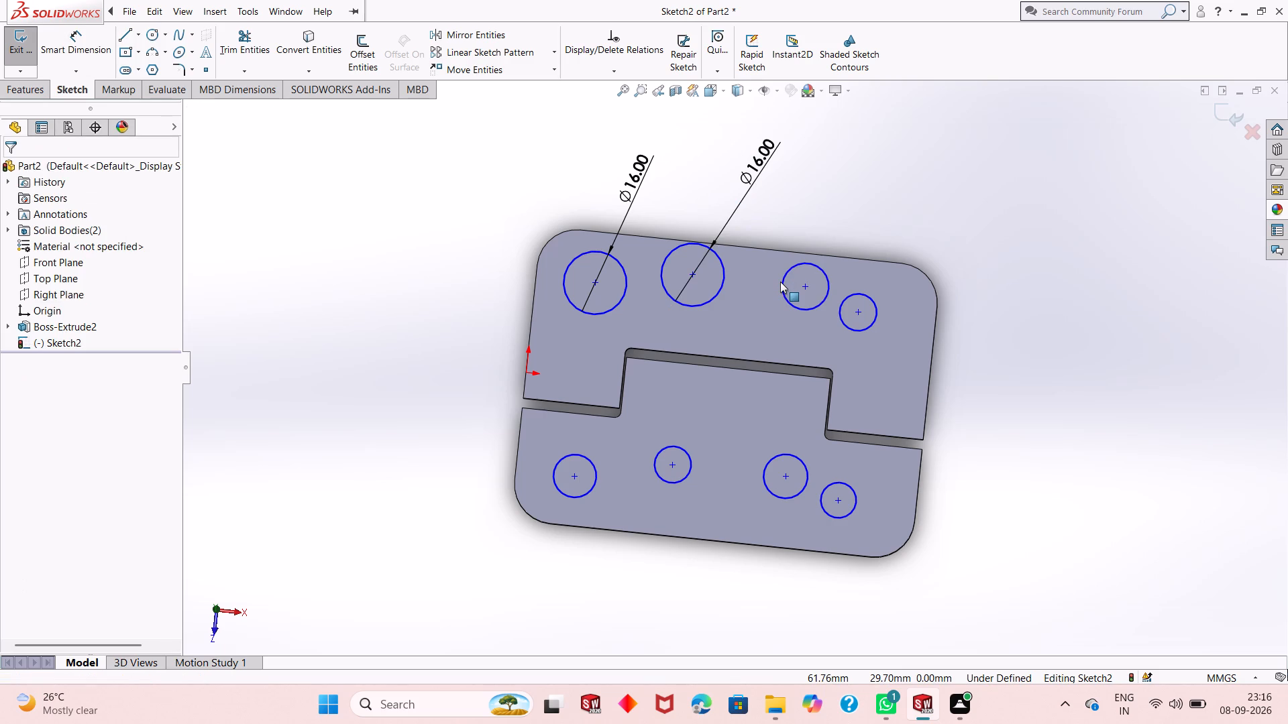
Set the diameters of the upper plate's two leftmost circles to 8 mm each.
double_click(636, 173)
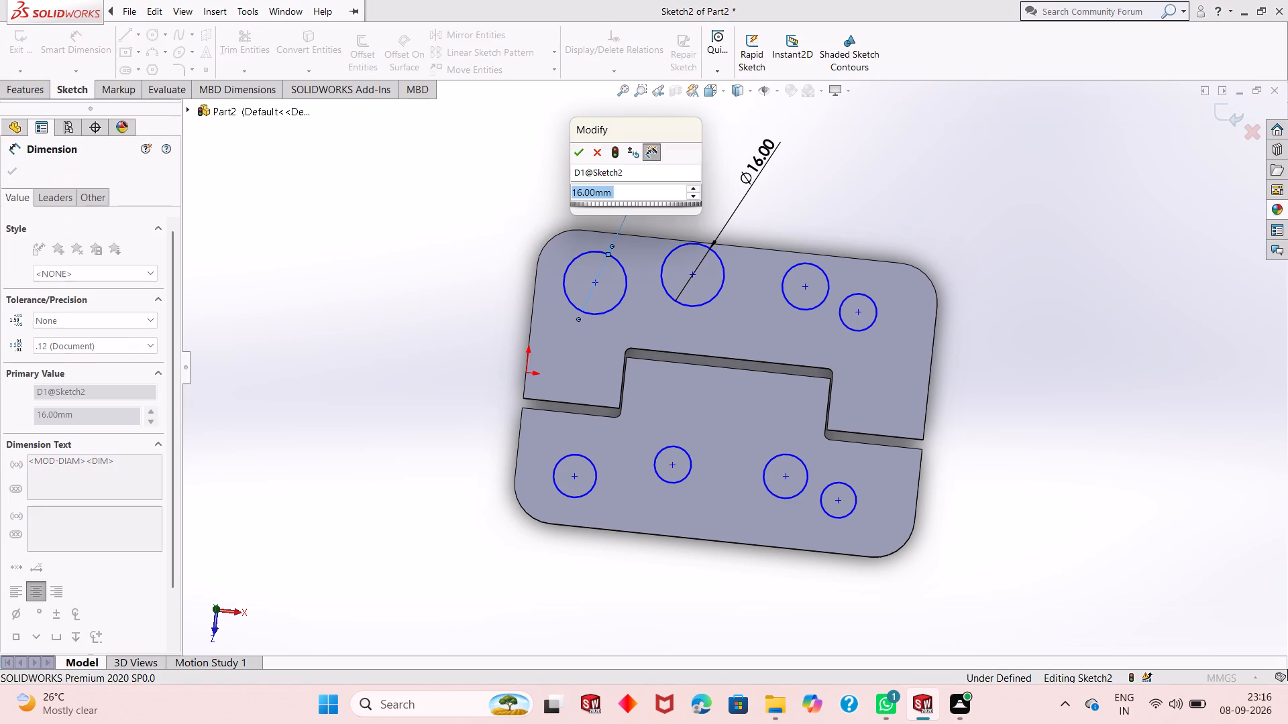
key("8")
key("Return")
double_click(768, 162)
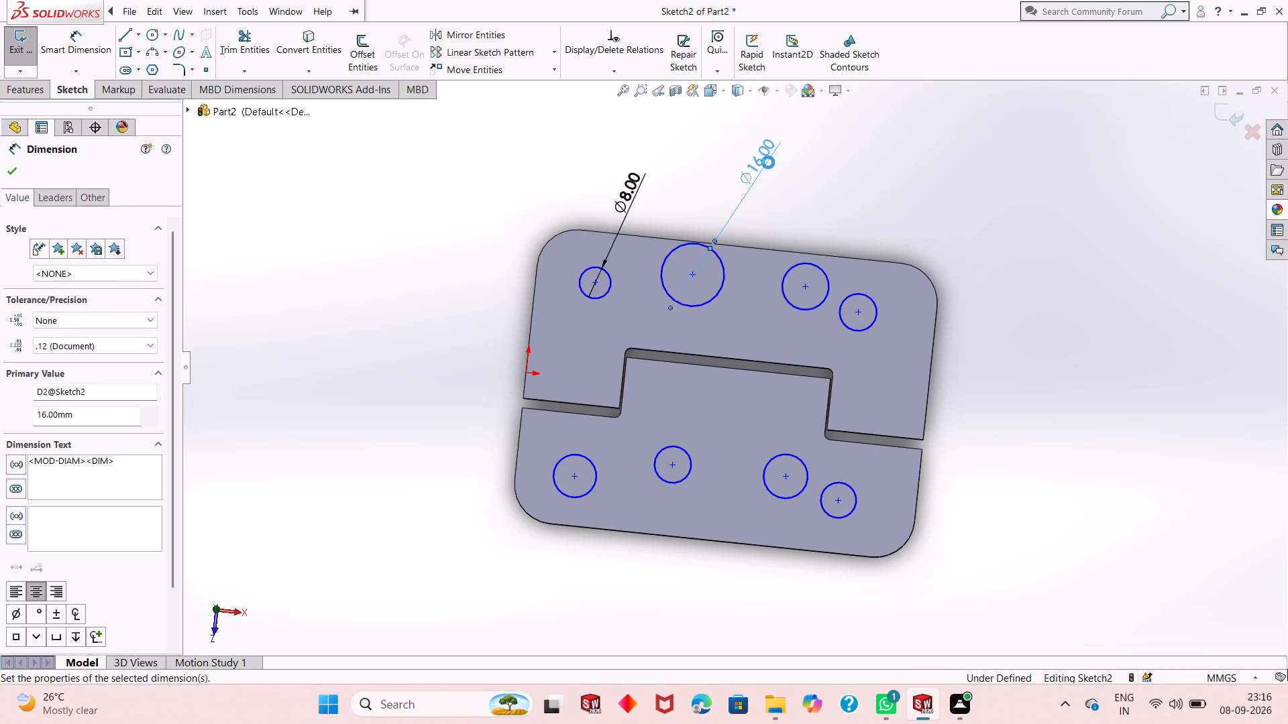
key("8")
key("Return")
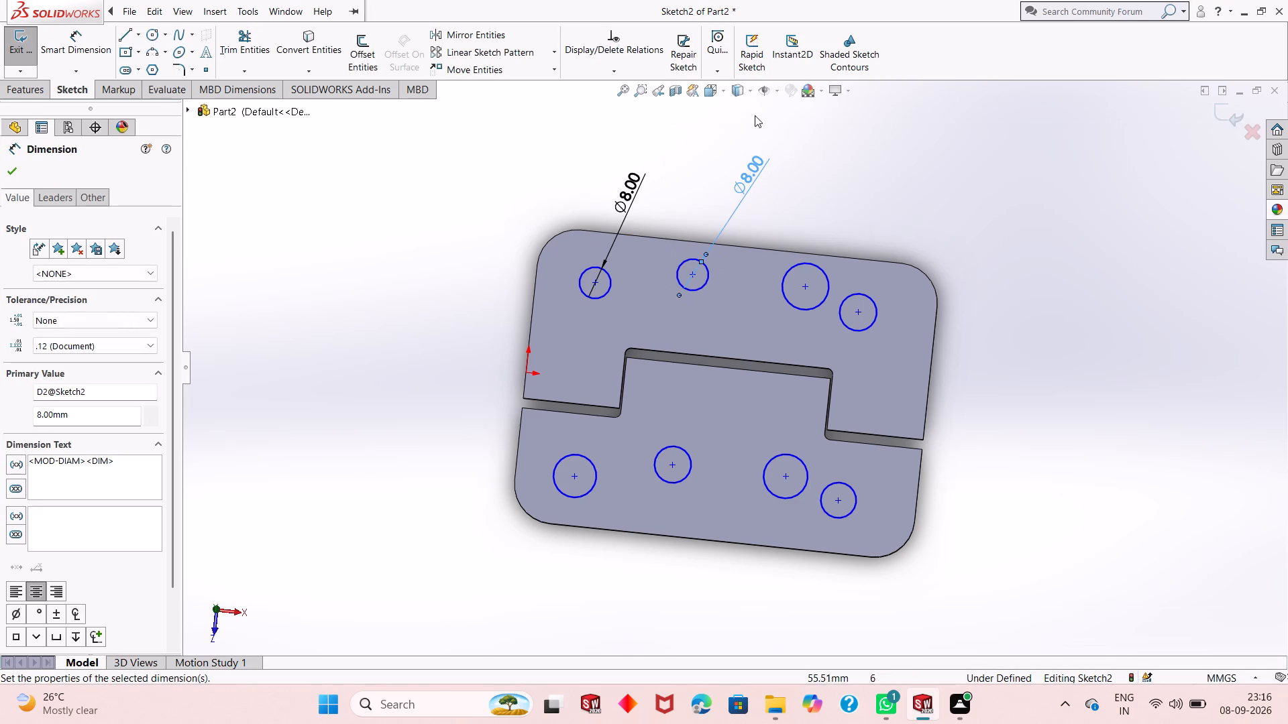
Dimension the two rightmost circles on the upper plate with a diameter of 8 mm each.
left_click(78, 50)
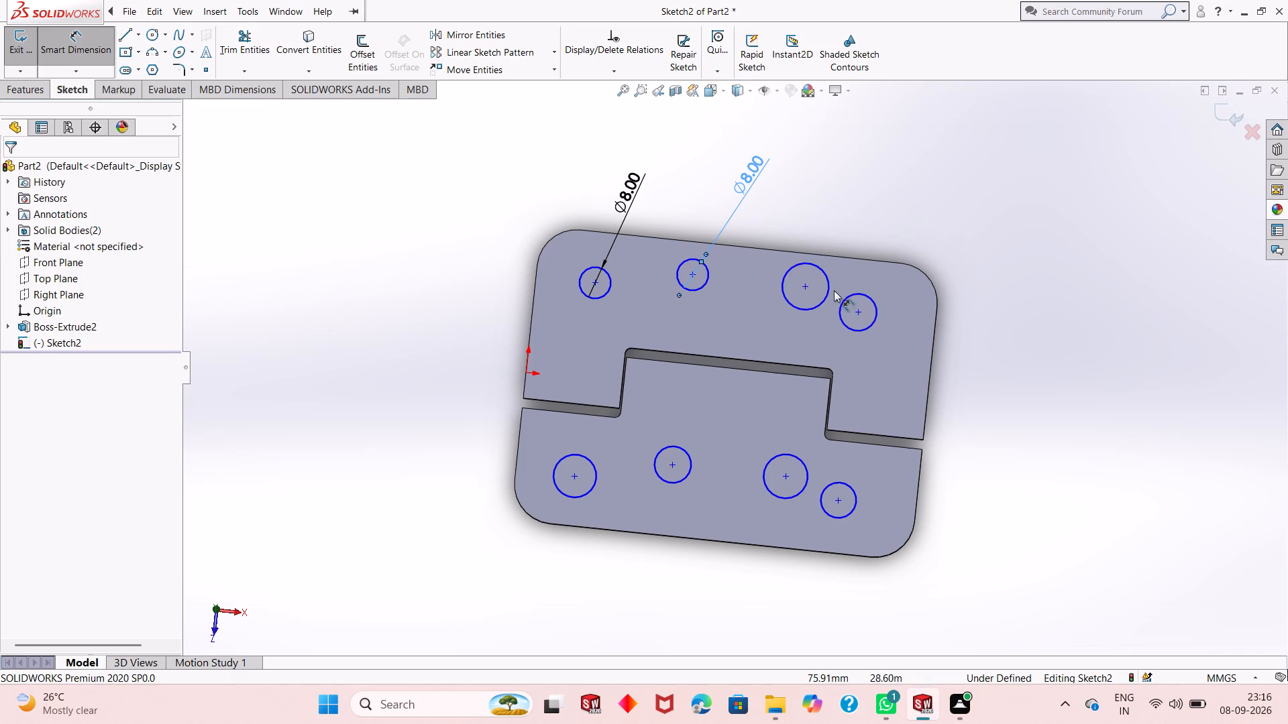
left_click(826, 282)
left_click(910, 143)
key("8")
key("Return")
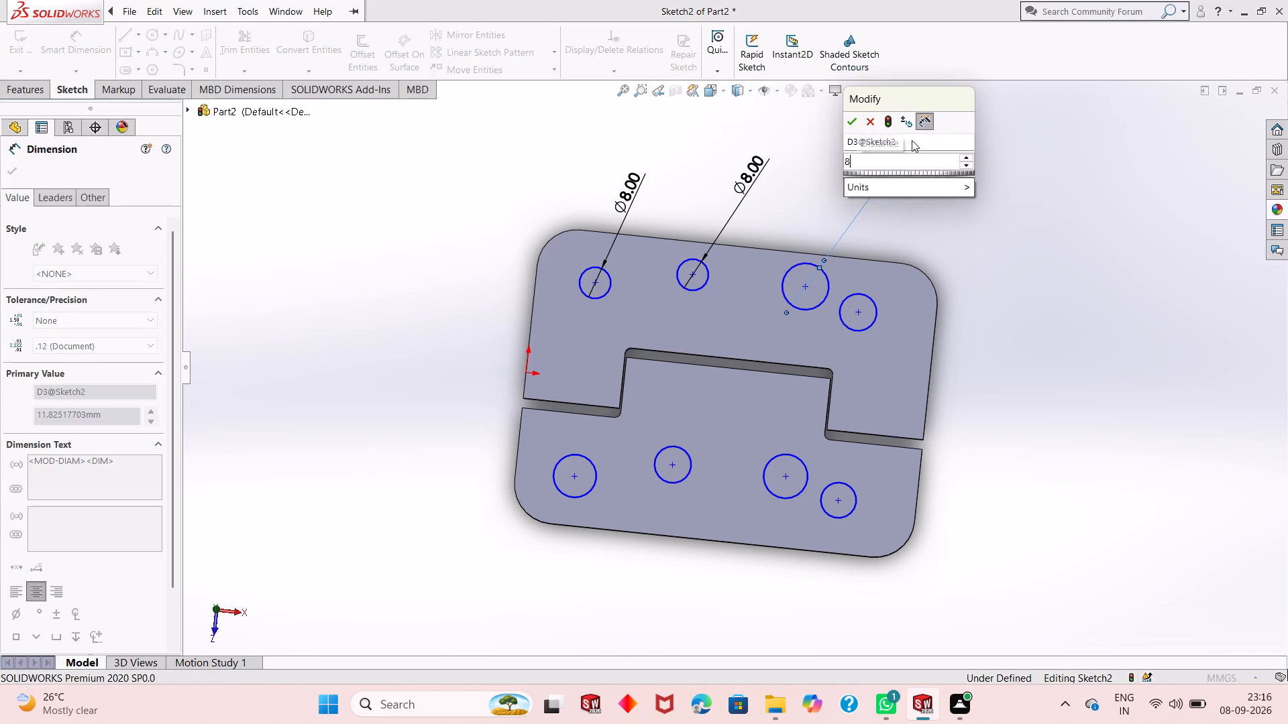
left_click(868, 301)
left_click(1010, 194)
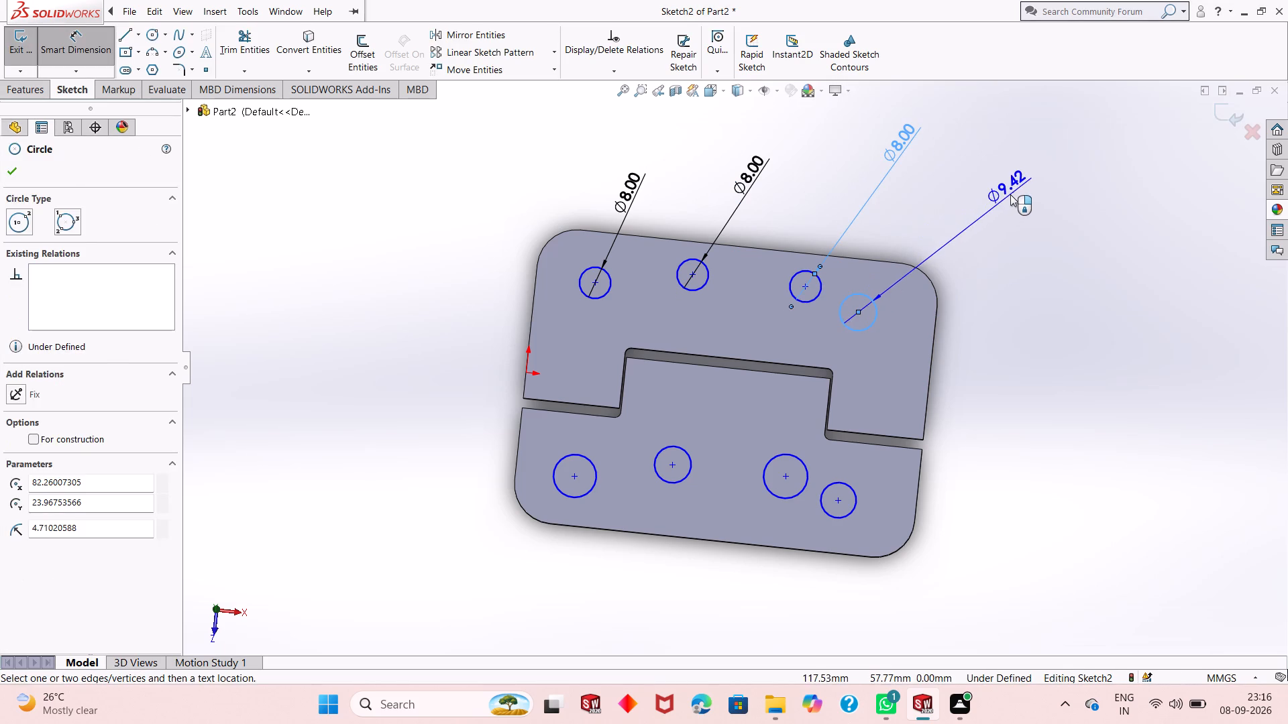
key("8")
key("Return")
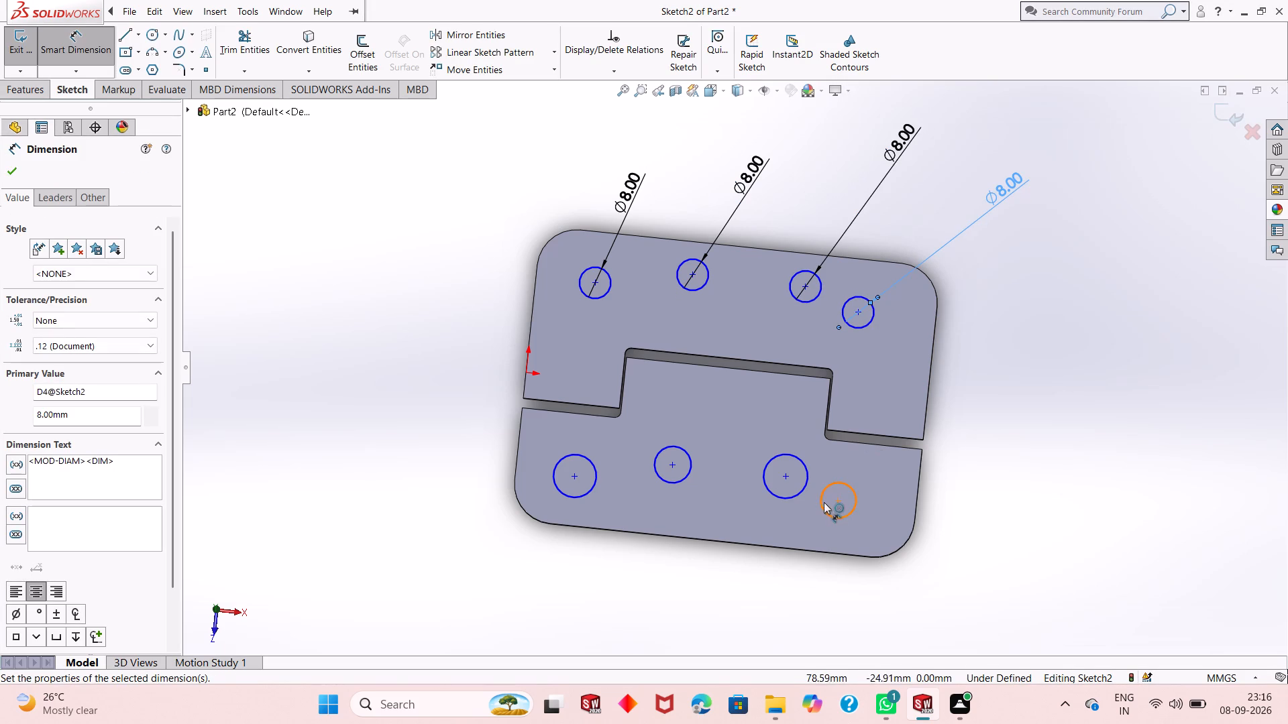
Dimension the two rightmost circles on the lower plate with a diameter of 8 mm each.
left_click(847, 516)
left_click(1042, 554)
key("8")
key("Return")
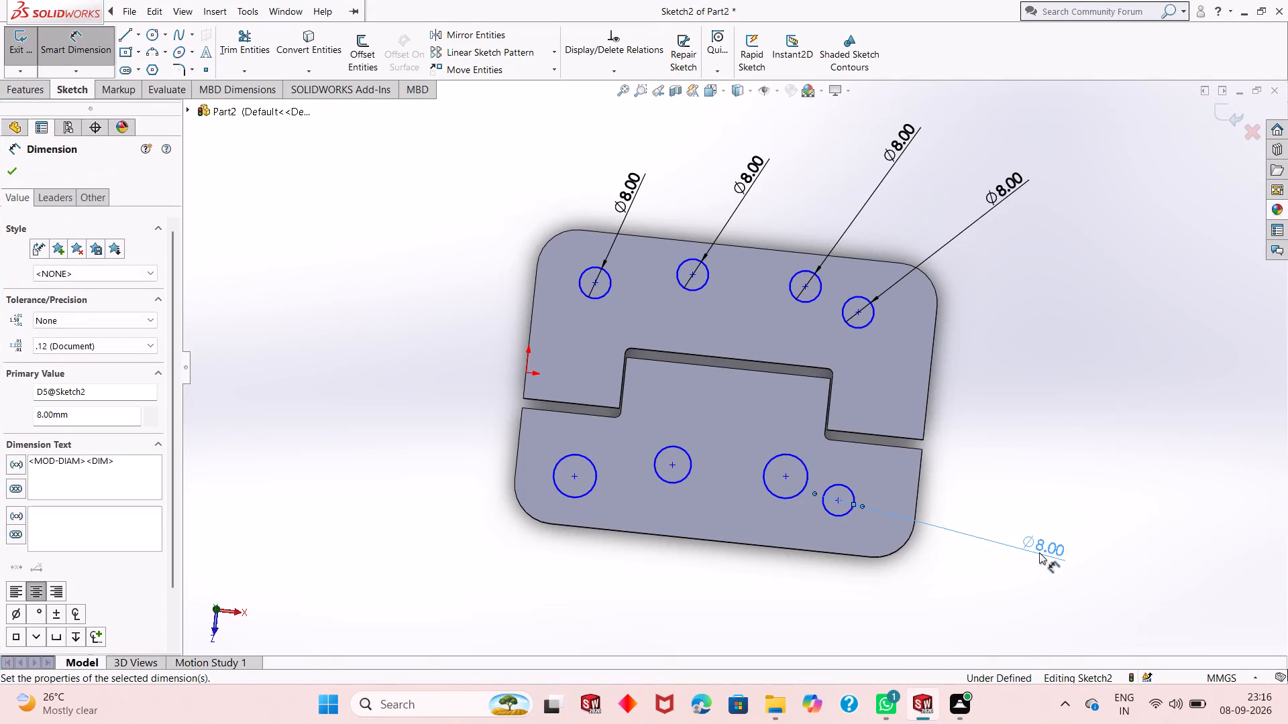
left_click(782, 493)
left_click(780, 498)
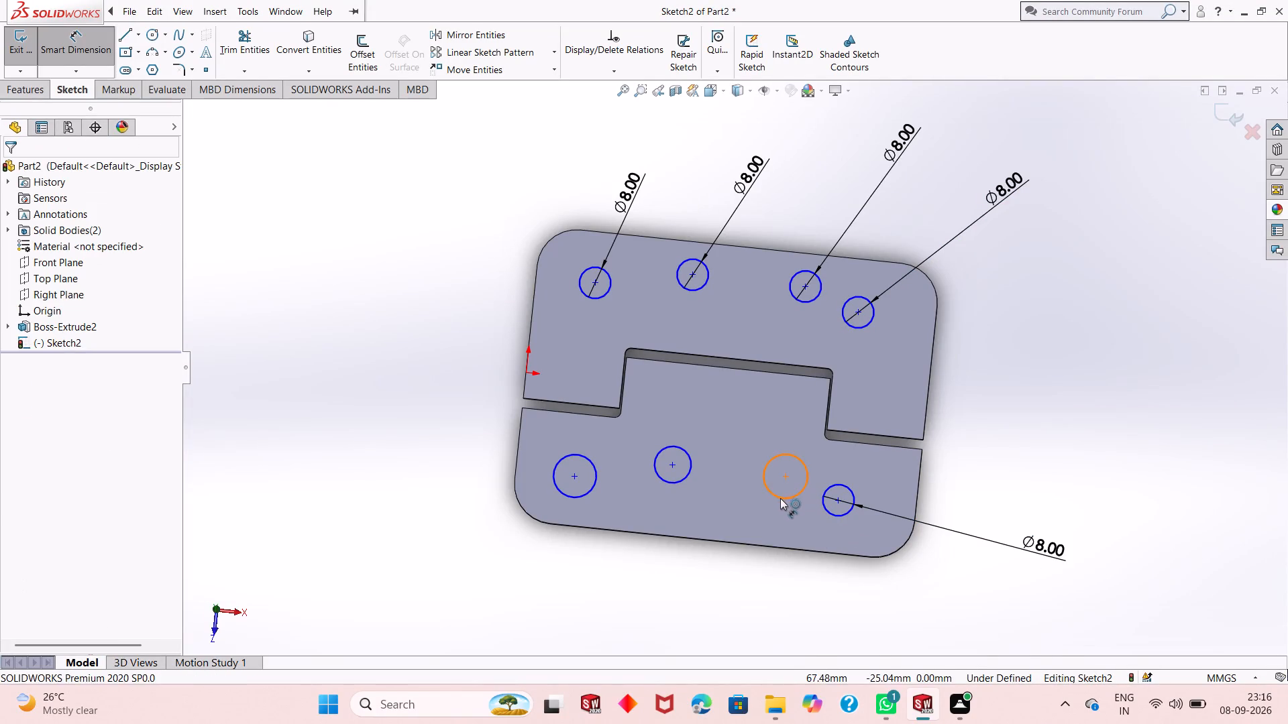
left_click(637, 581)
key("8")
key("Return")
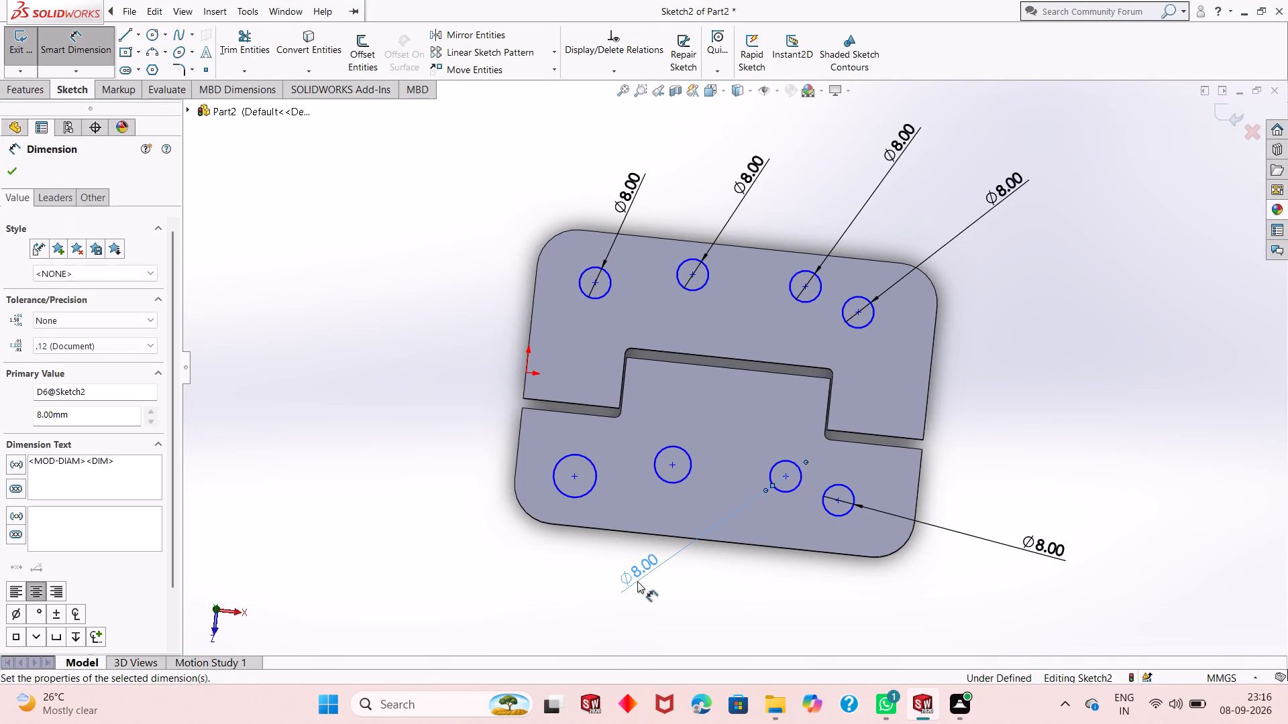
Dimension the two leftmost circles on the lower plate with a diameter of 8 mm each.
left_click(672, 483)
left_click(465, 640)
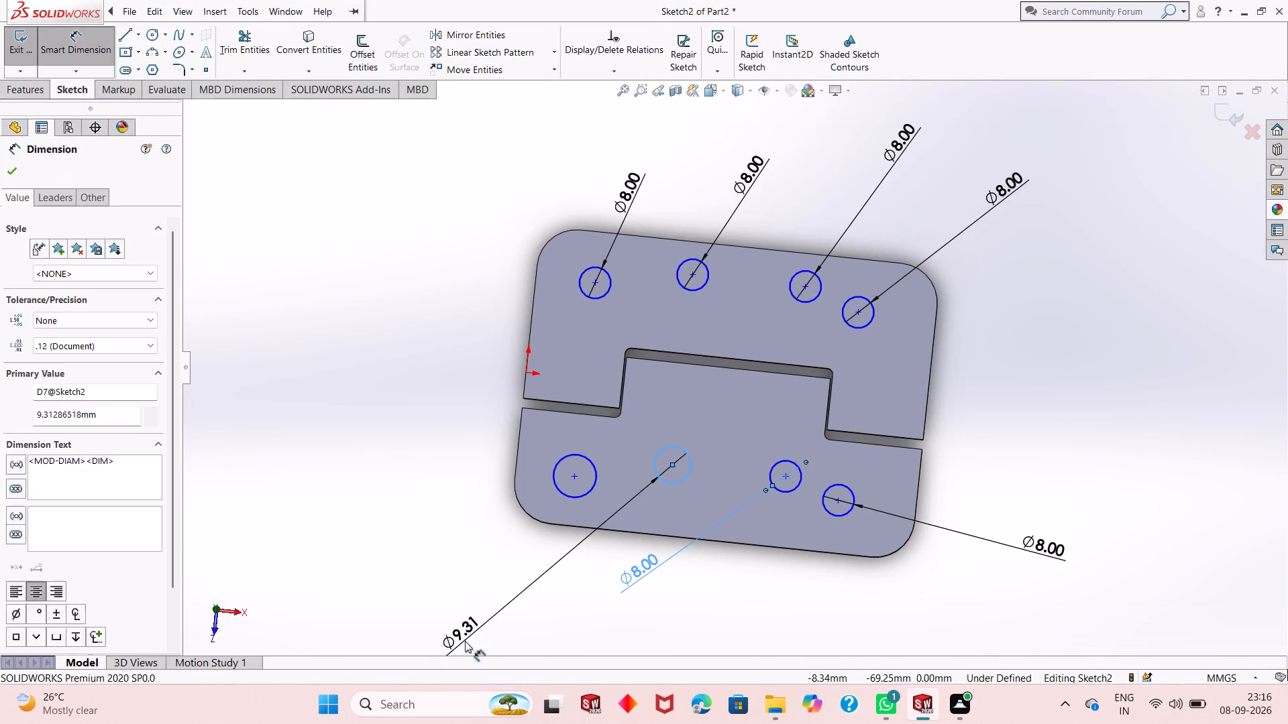
key("8")
key("Return")
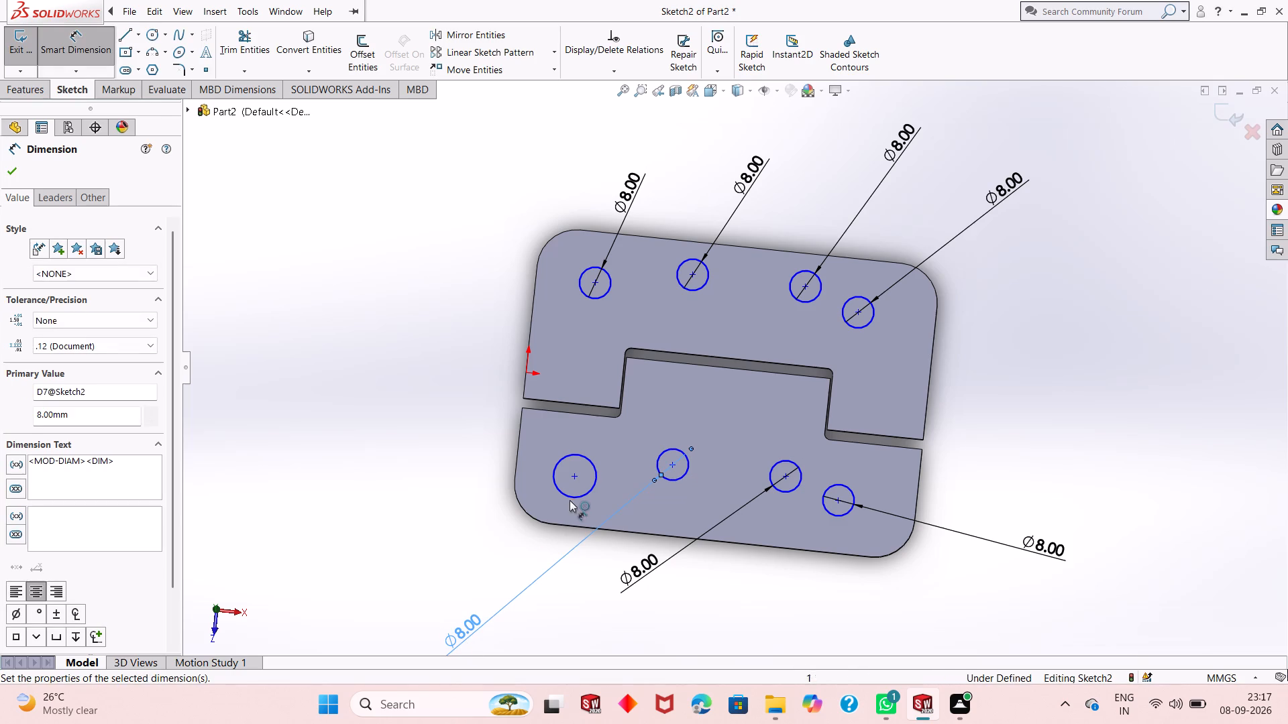
left_click(574, 493)
left_click(391, 548)
key("8")
key("Return")
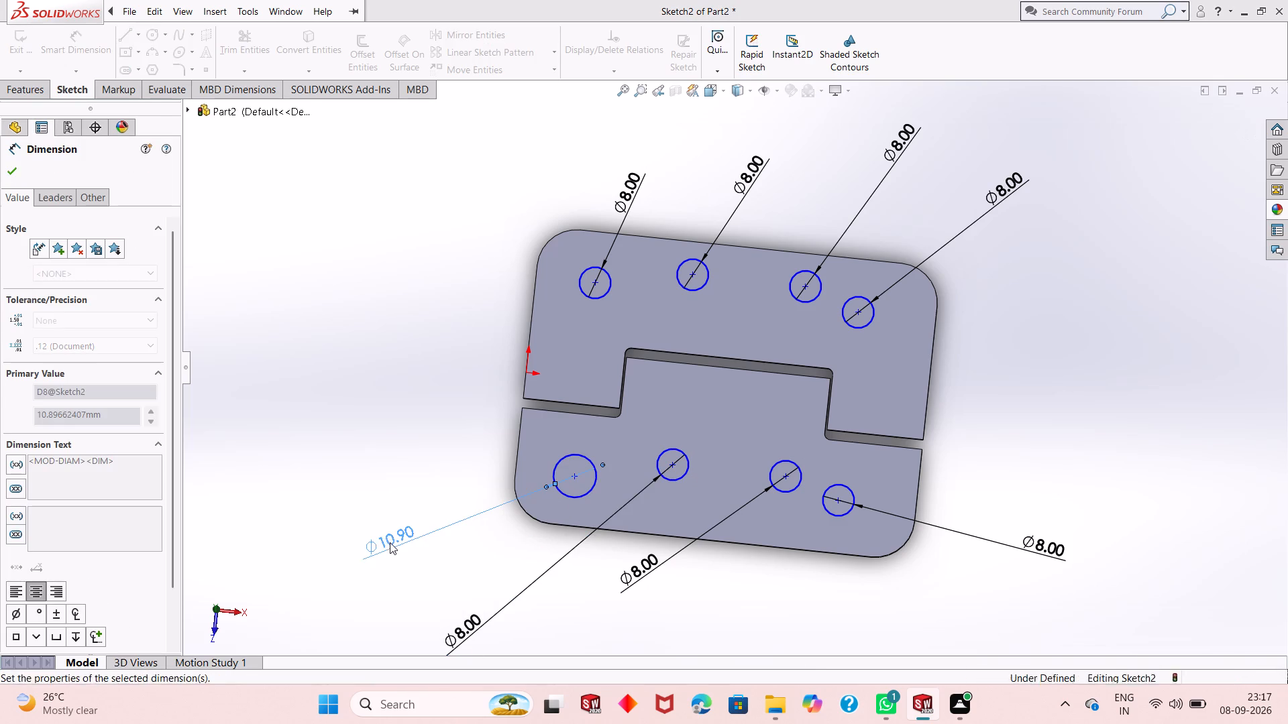
key("Escape")
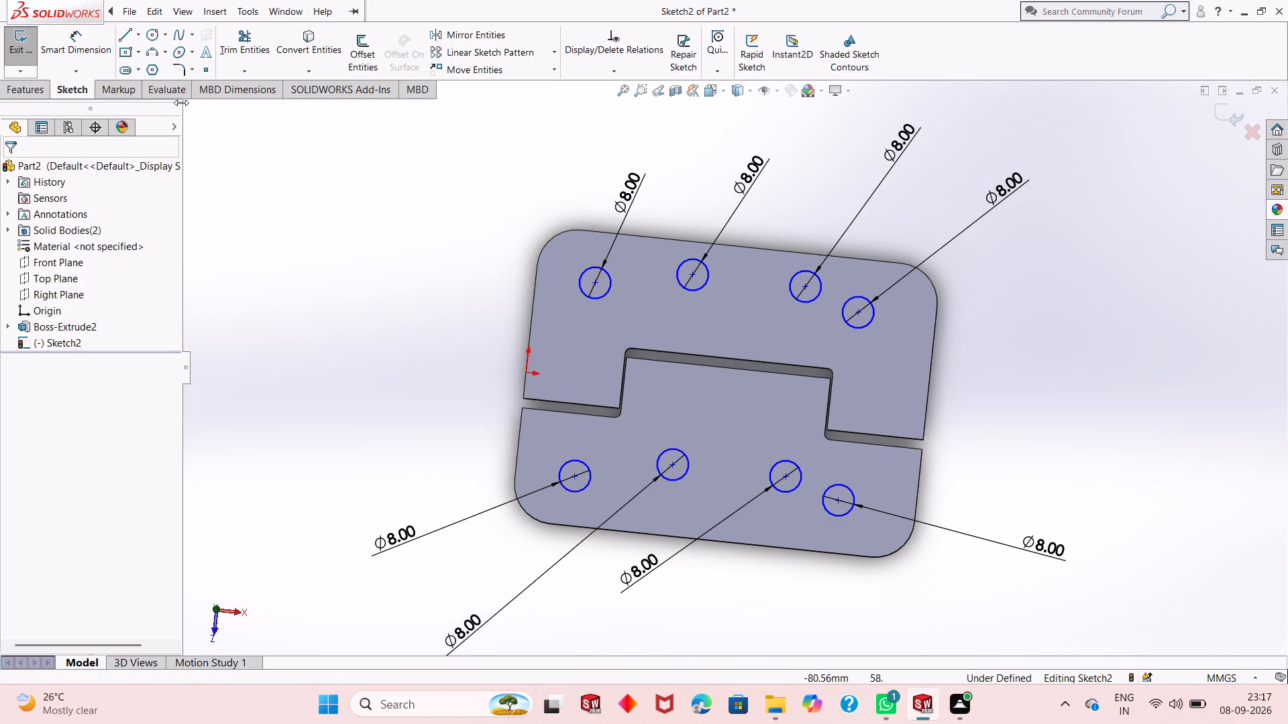
Set the vertical distance from the origin to the centre of the upper plate's rightmost circle to 18.5 mm.
left_click(60, 48)
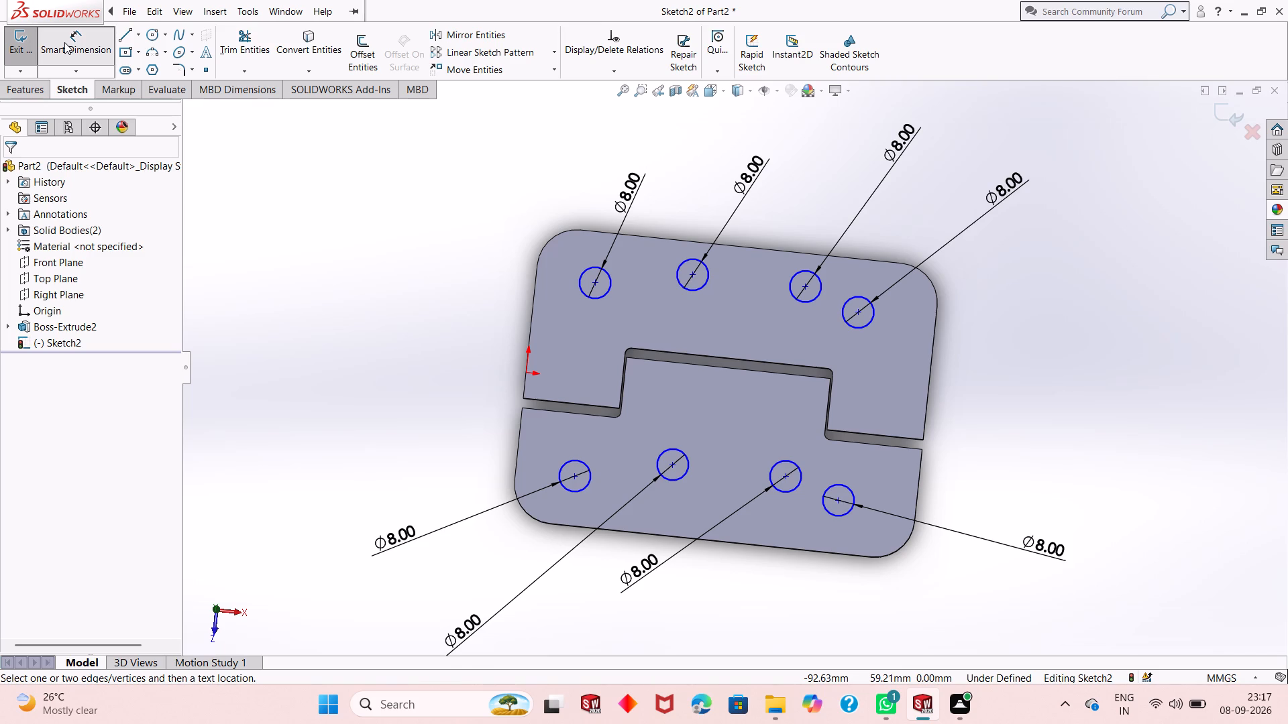
left_click(858, 311)
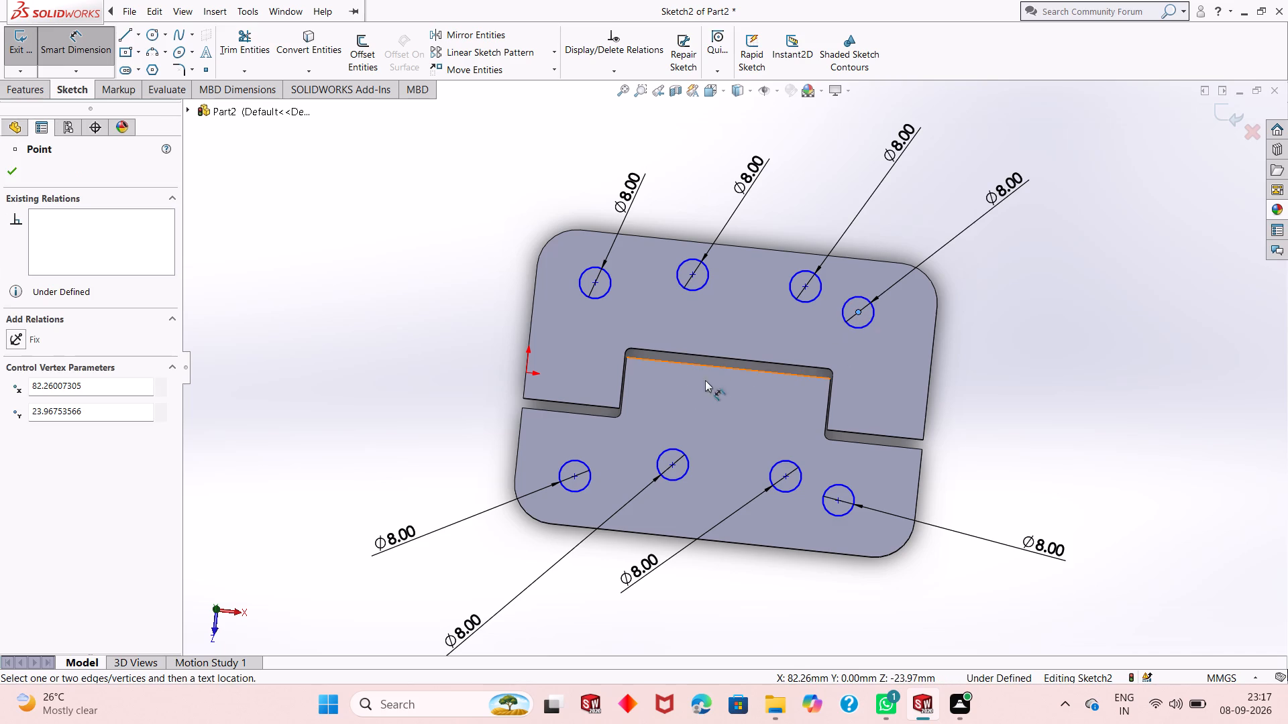
left_click(528, 371)
left_click(1110, 401)
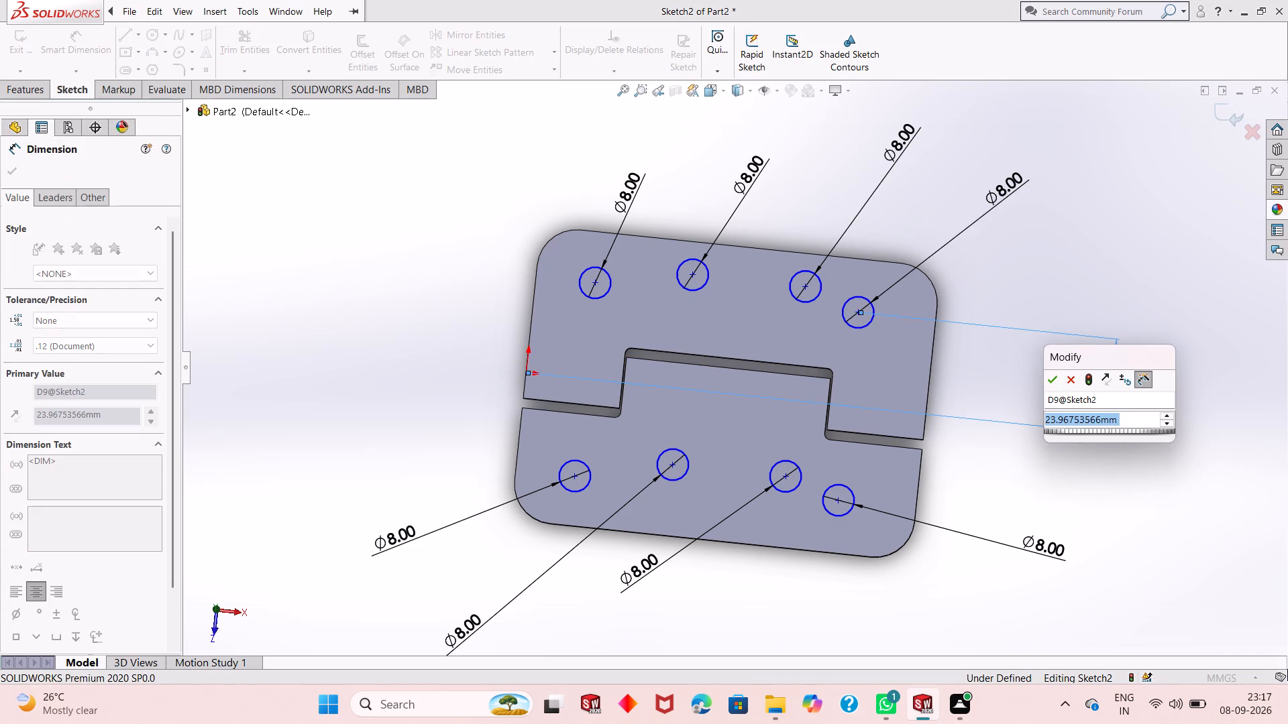
type("18.5")
key("Return")
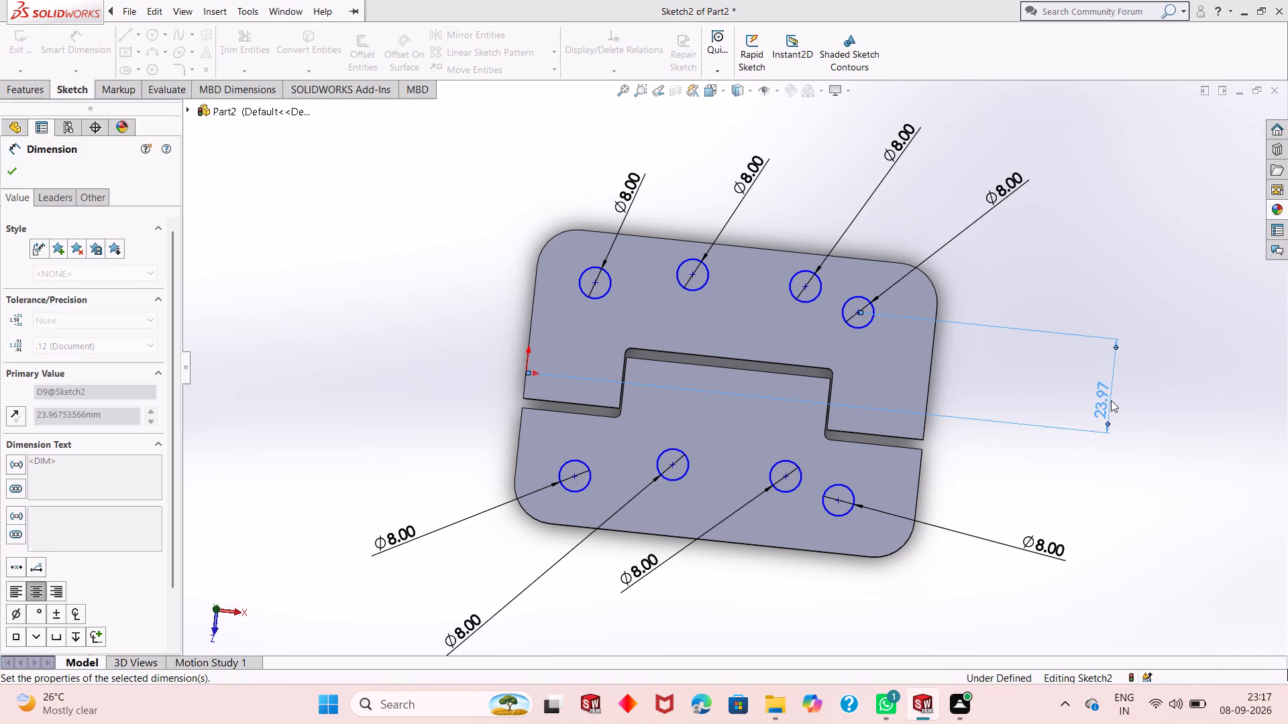
Set the vertical distance between the centres of the rightmost circles on the upper and lower plates to 37 mm.
left_click(837, 502)
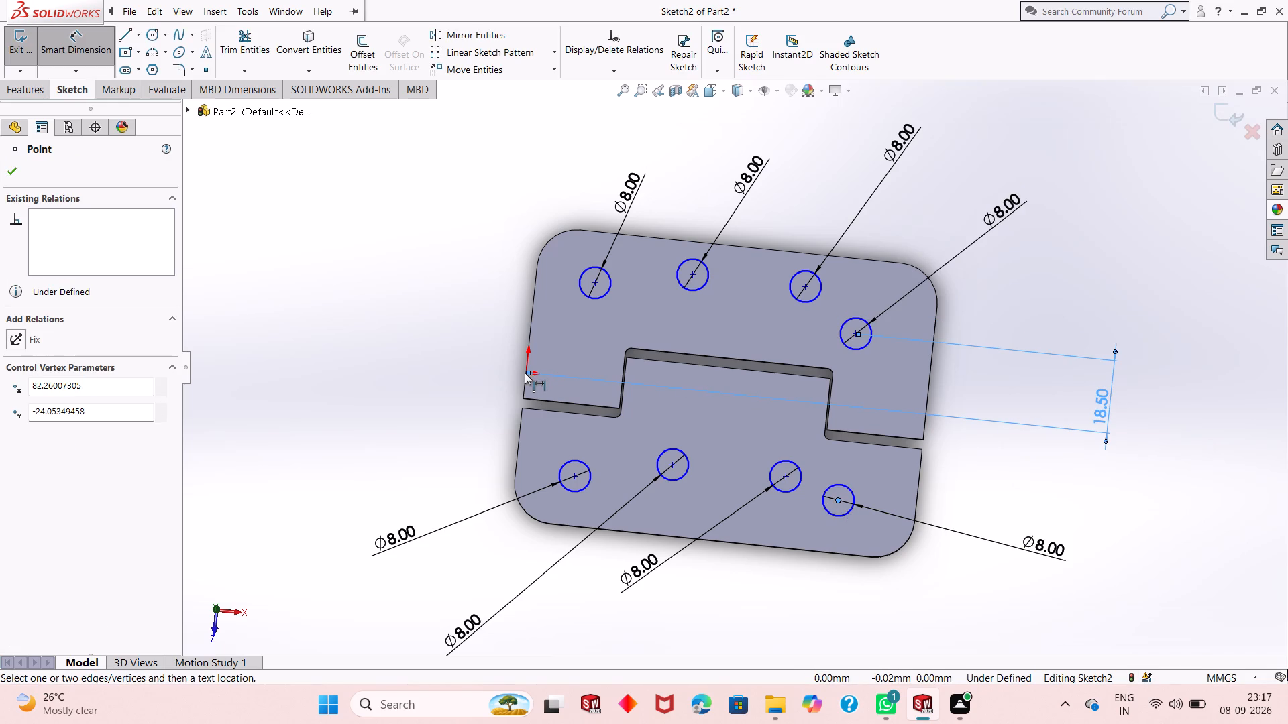
left_click(855, 333)
left_click(1131, 388)
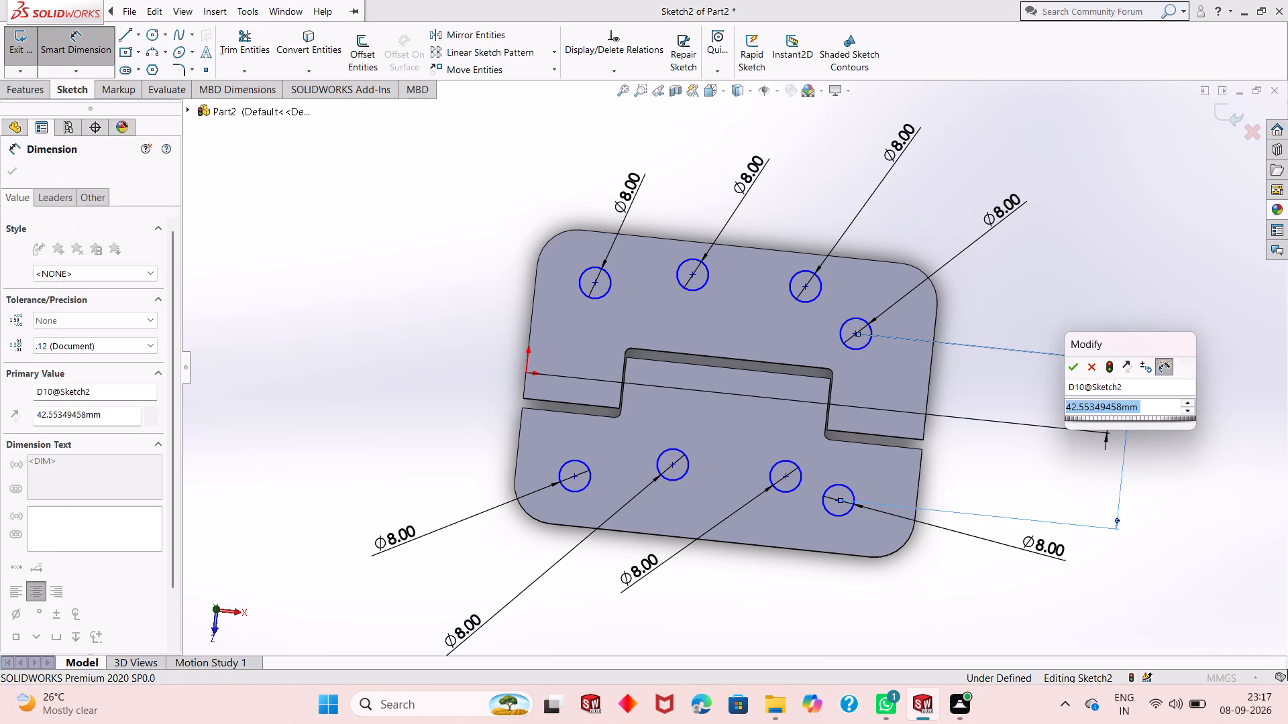
type("37")
key("Return")
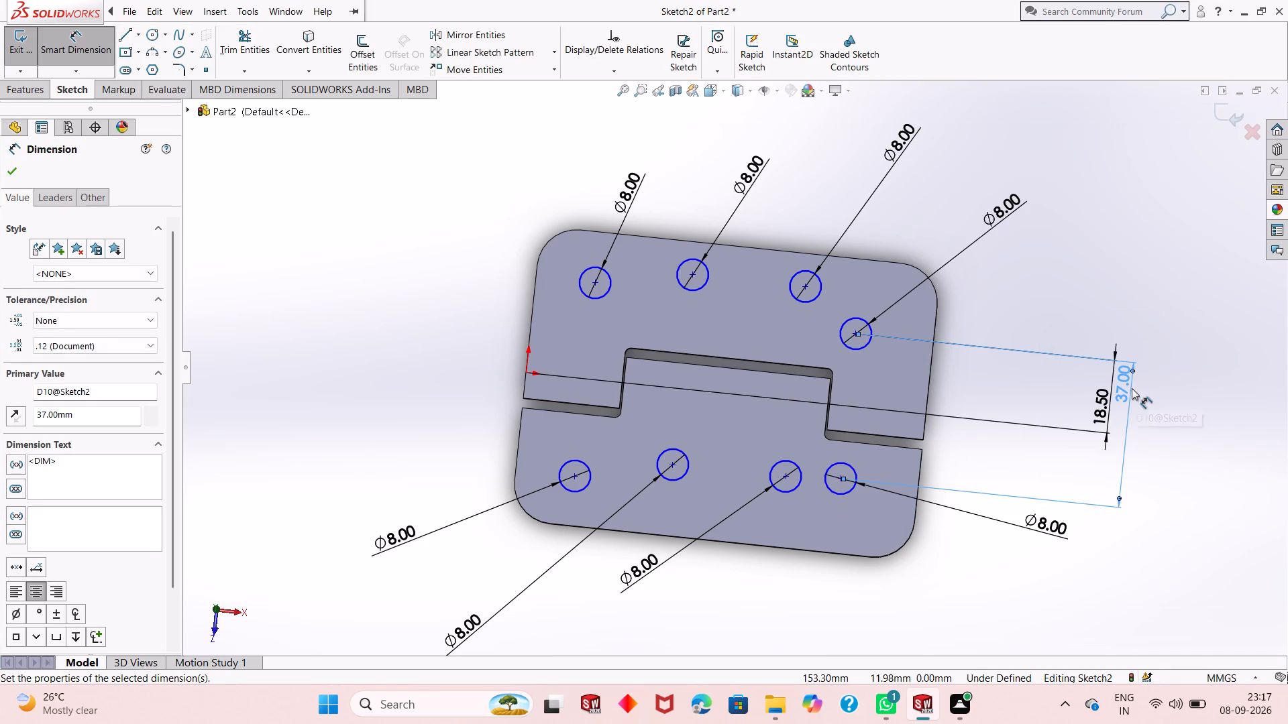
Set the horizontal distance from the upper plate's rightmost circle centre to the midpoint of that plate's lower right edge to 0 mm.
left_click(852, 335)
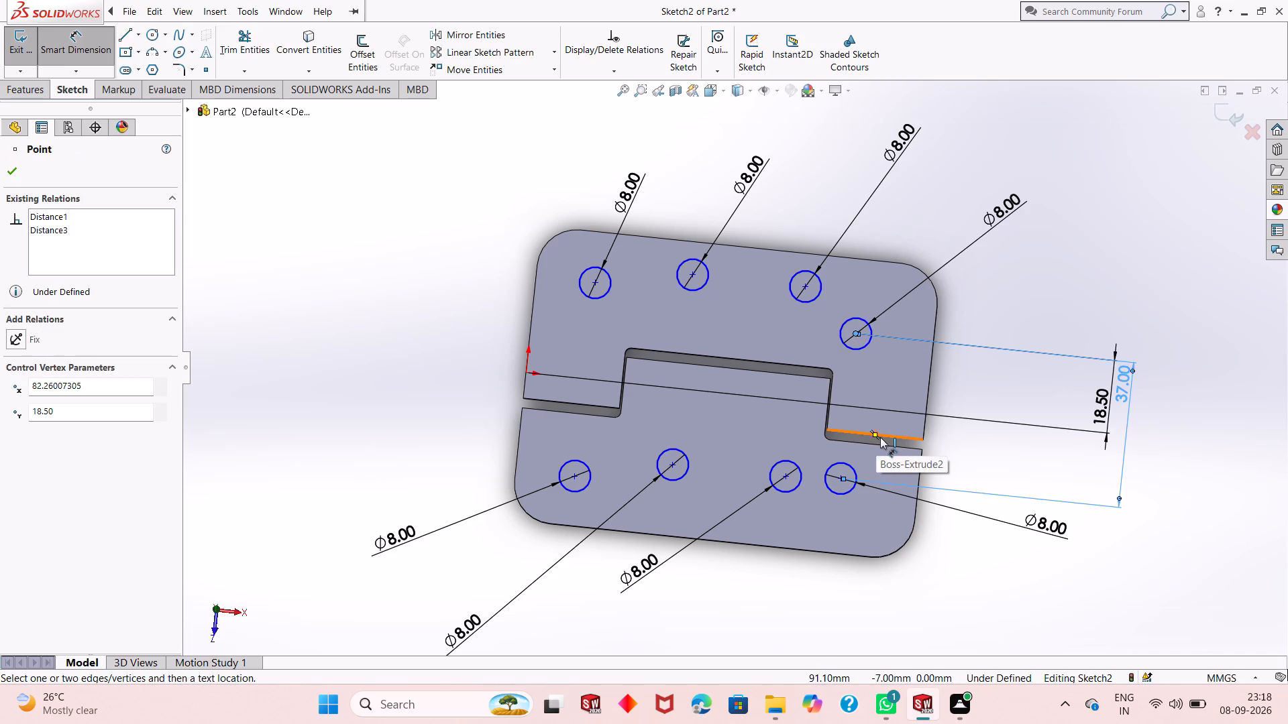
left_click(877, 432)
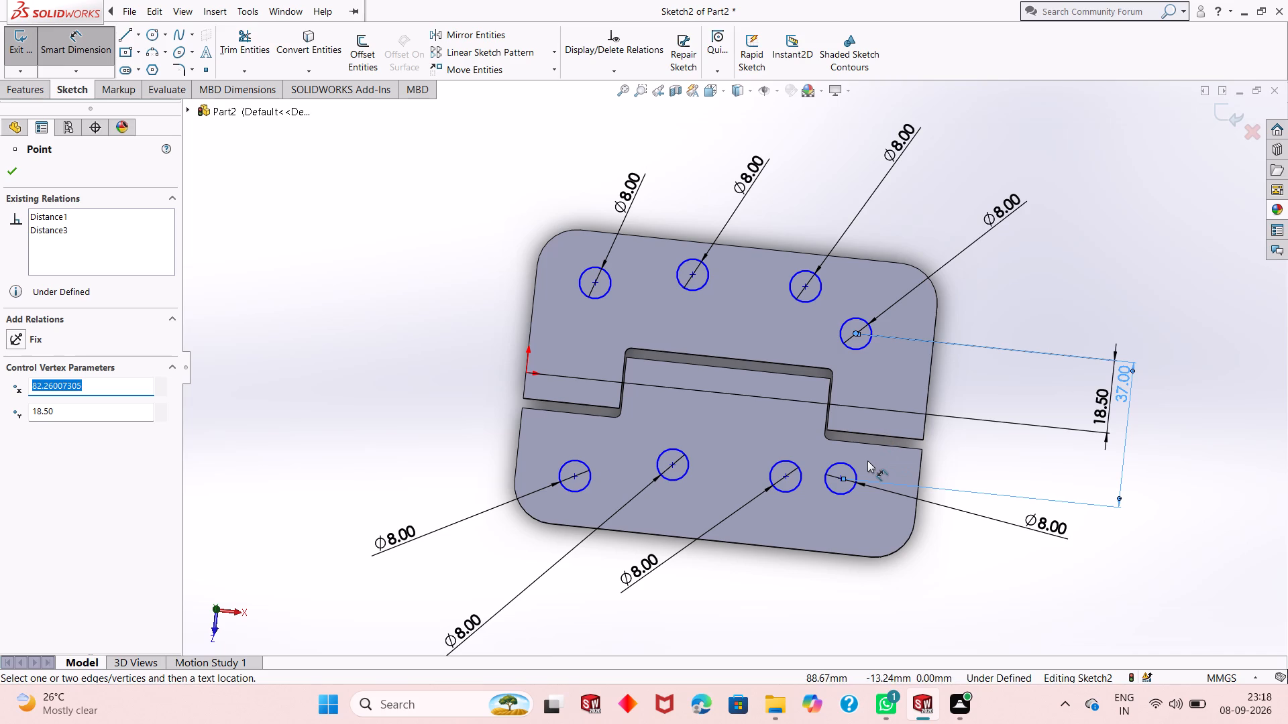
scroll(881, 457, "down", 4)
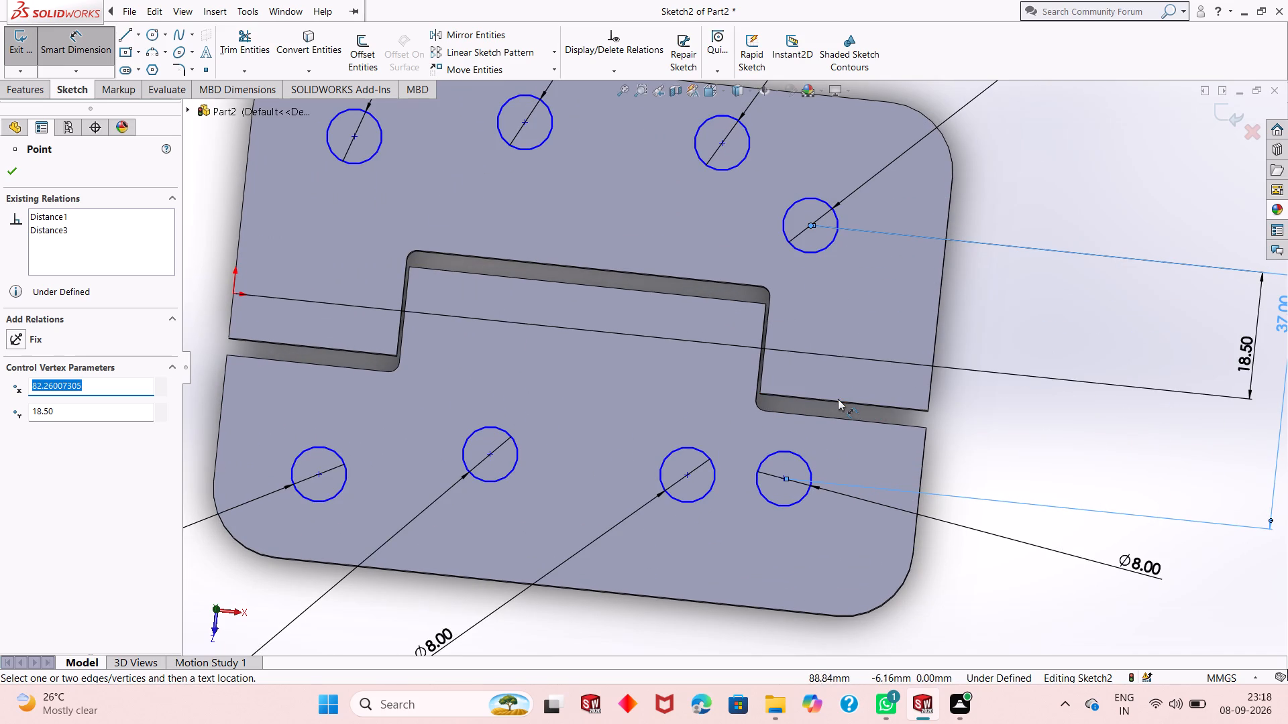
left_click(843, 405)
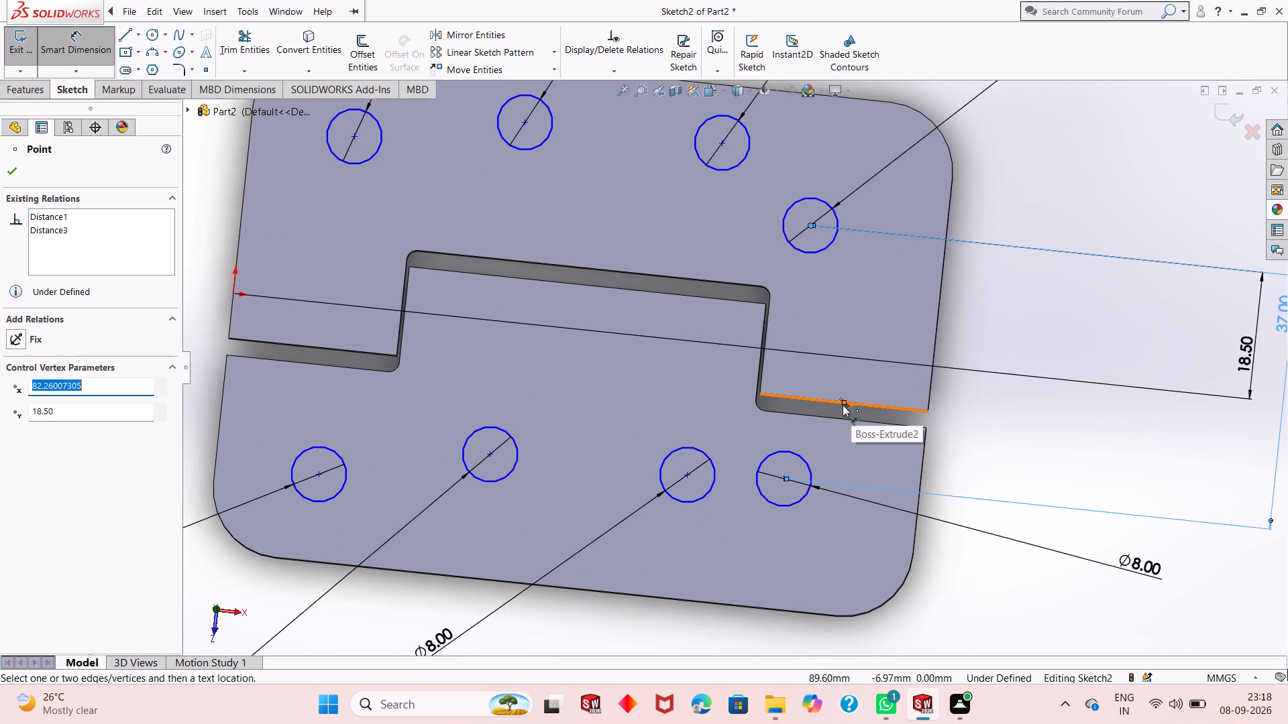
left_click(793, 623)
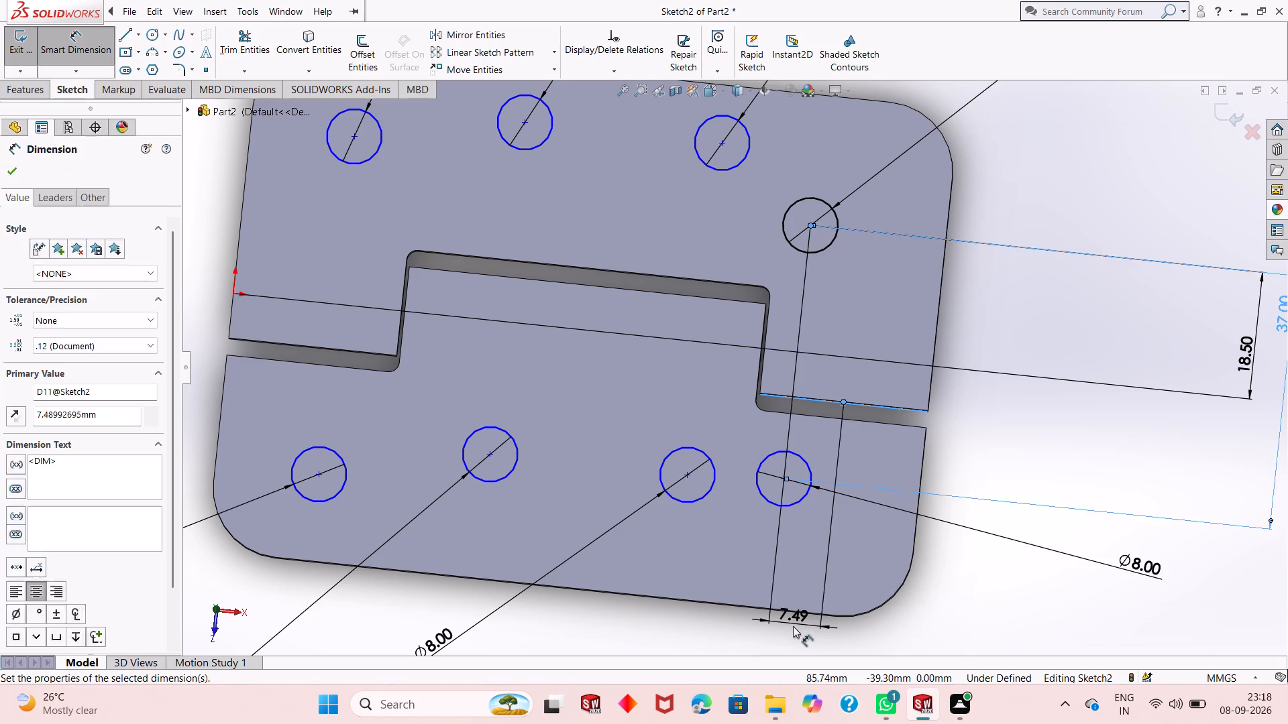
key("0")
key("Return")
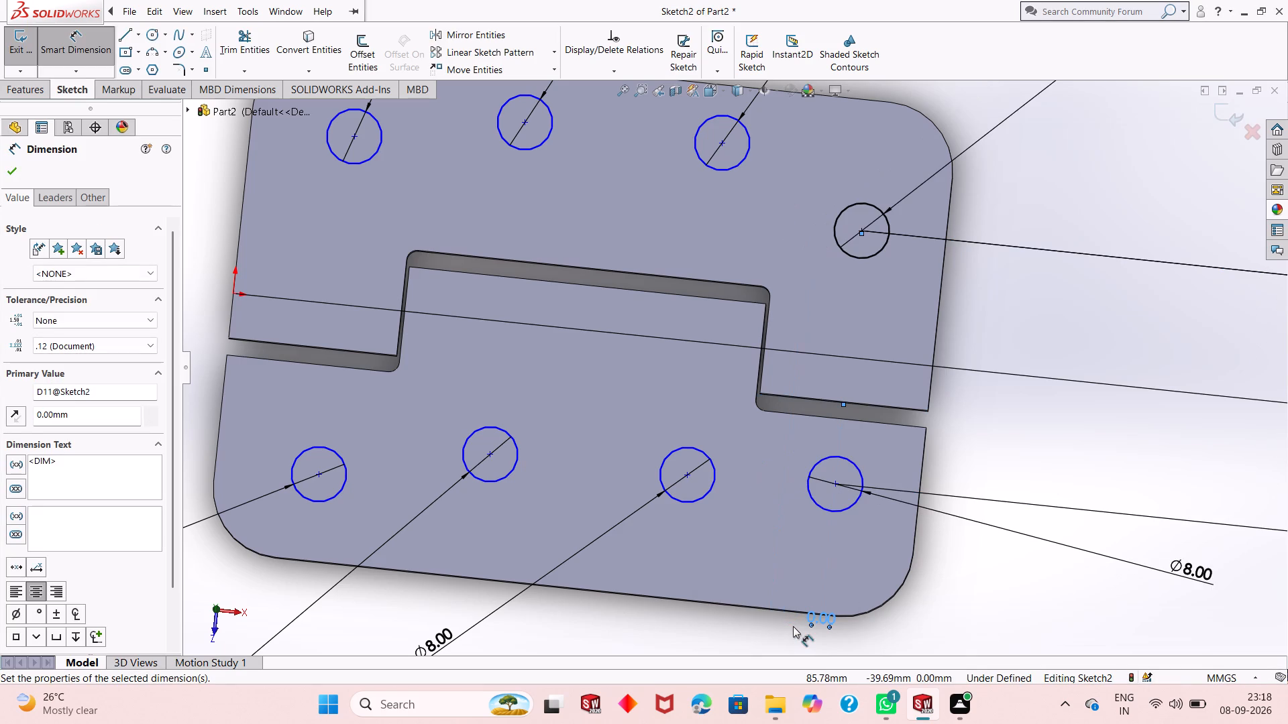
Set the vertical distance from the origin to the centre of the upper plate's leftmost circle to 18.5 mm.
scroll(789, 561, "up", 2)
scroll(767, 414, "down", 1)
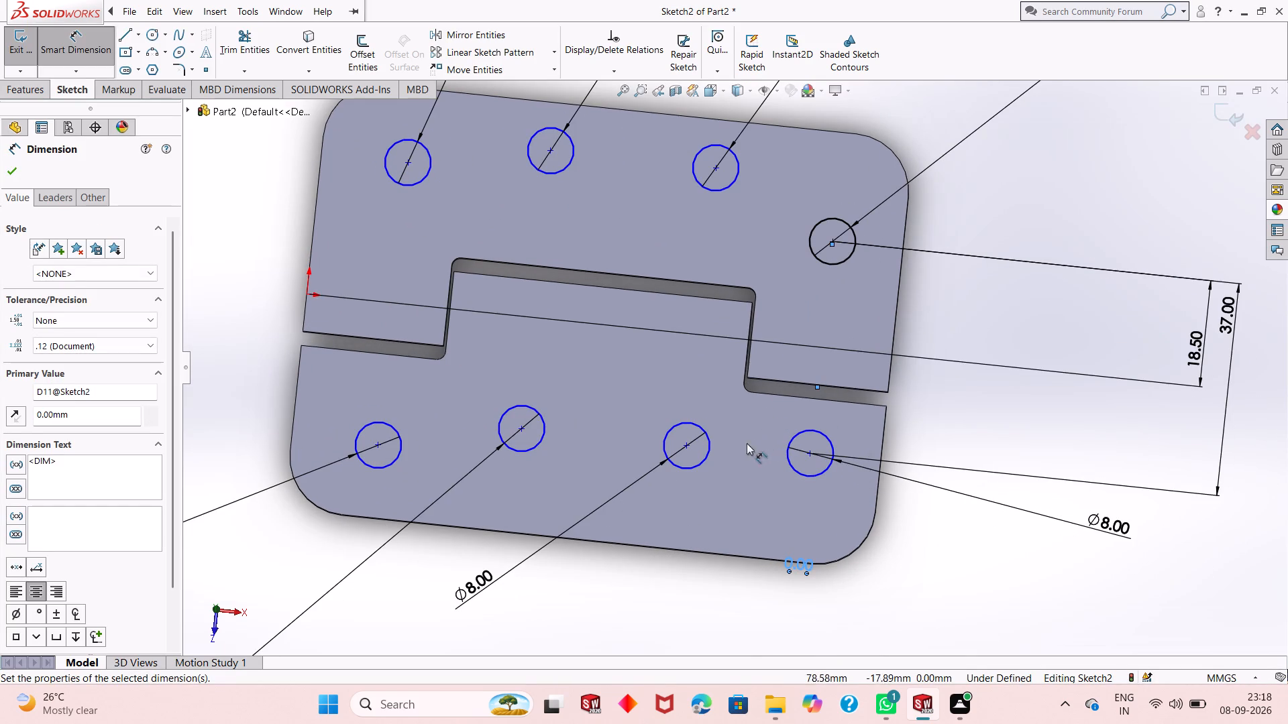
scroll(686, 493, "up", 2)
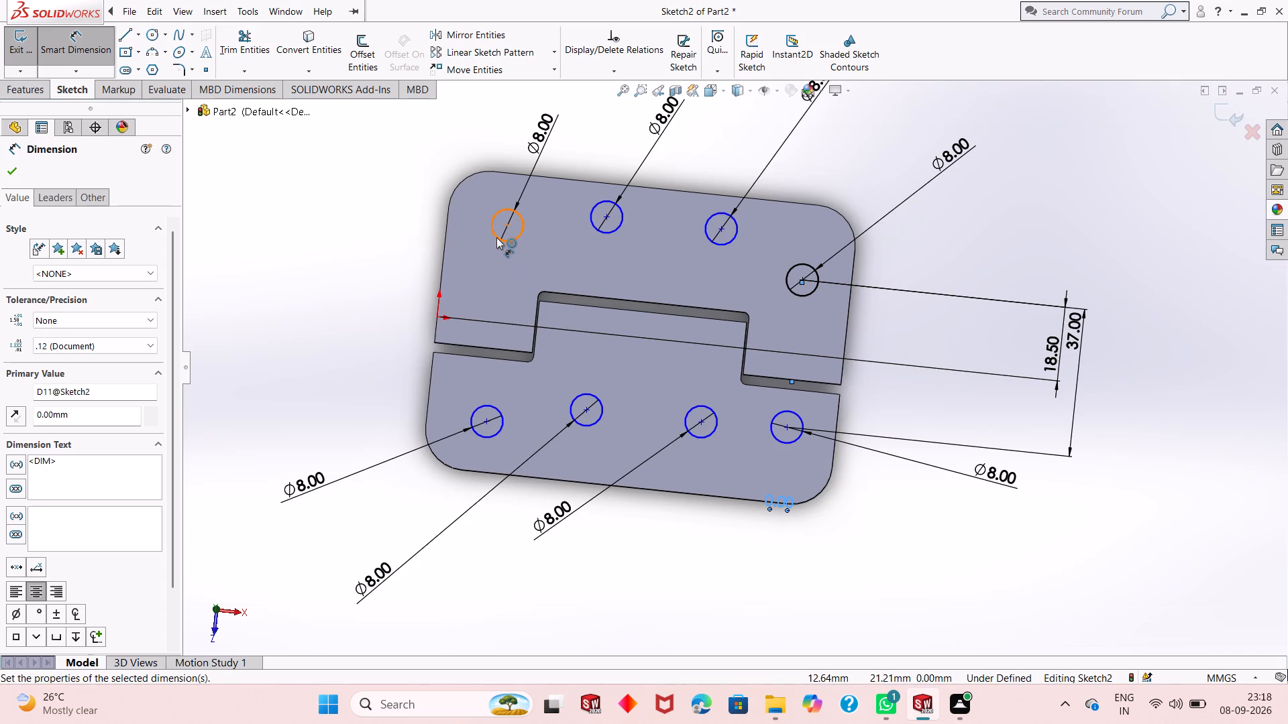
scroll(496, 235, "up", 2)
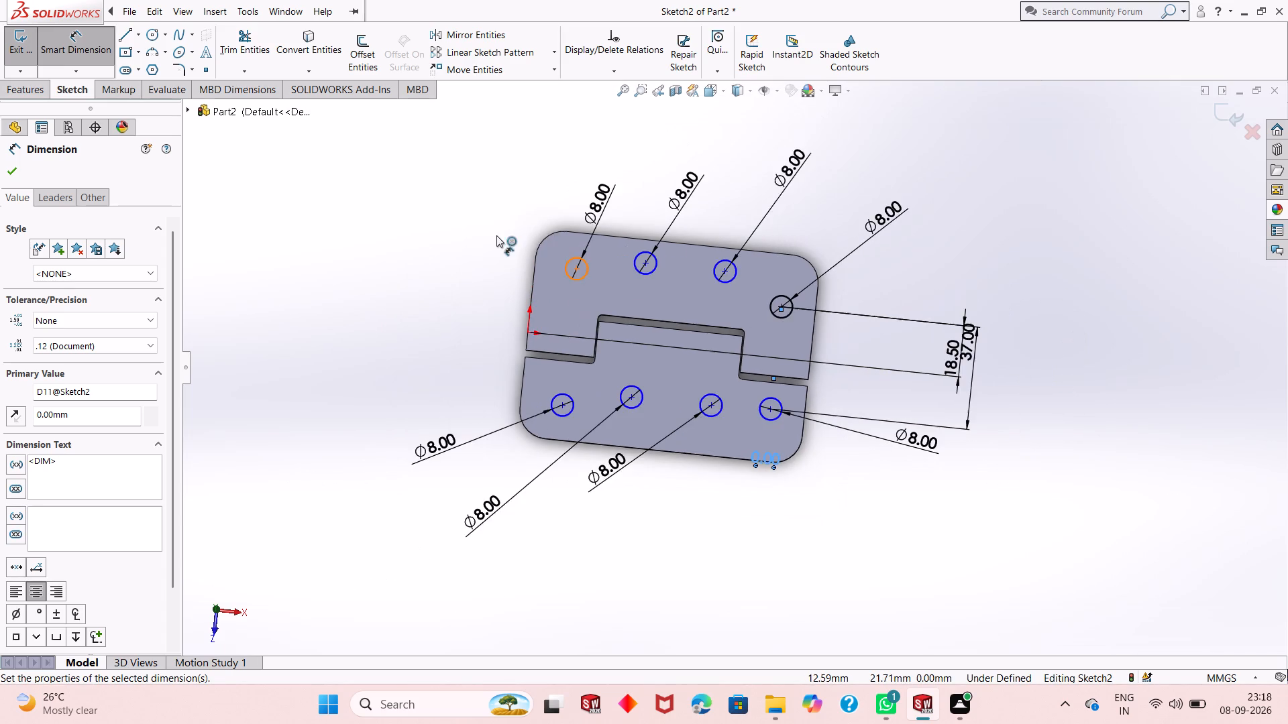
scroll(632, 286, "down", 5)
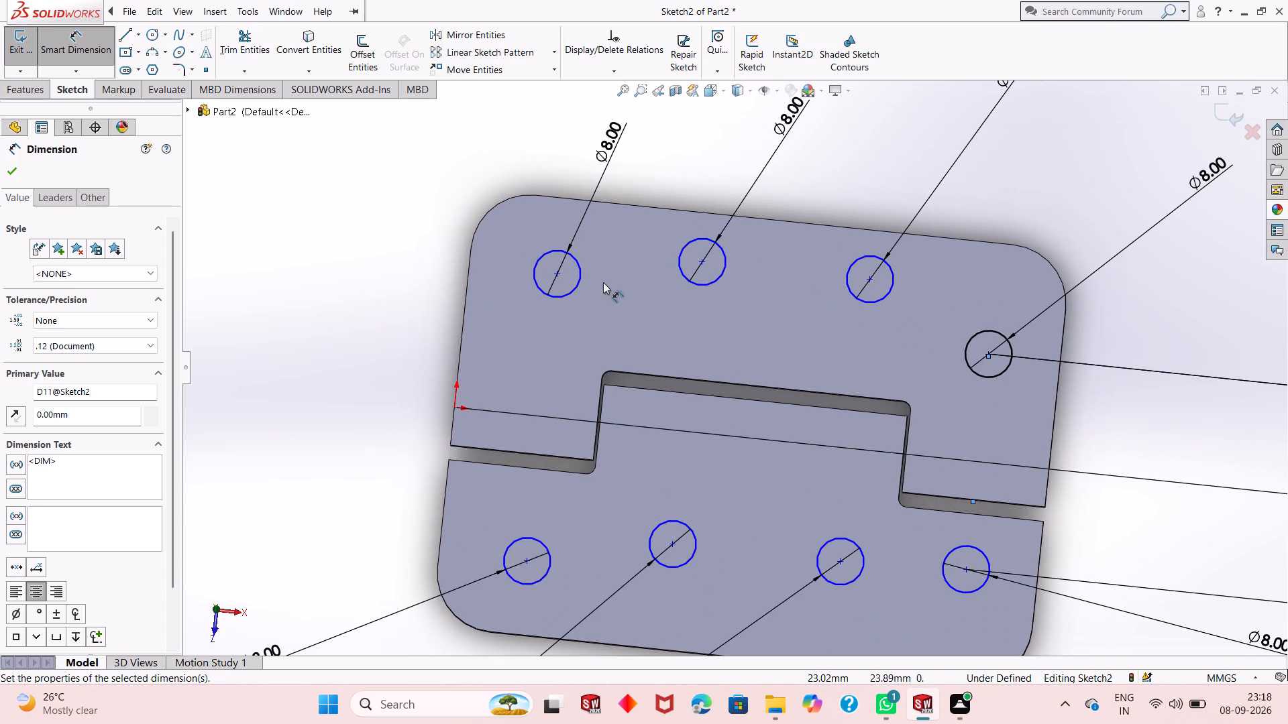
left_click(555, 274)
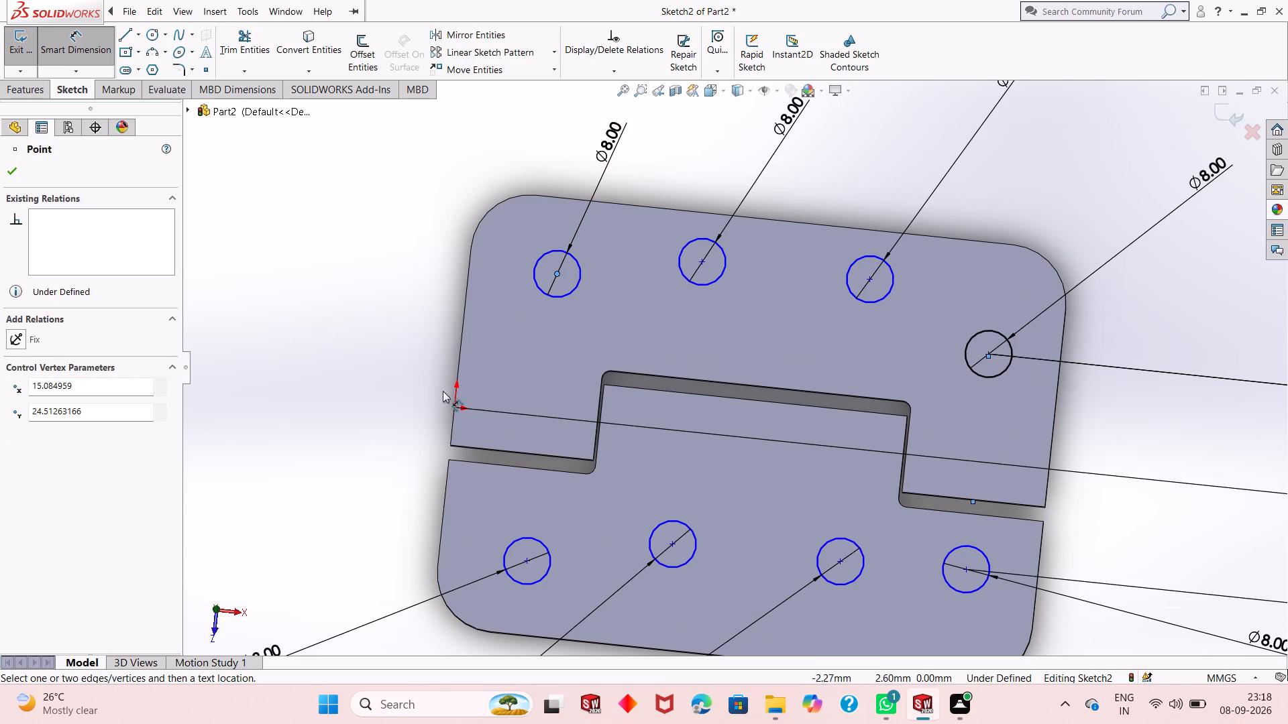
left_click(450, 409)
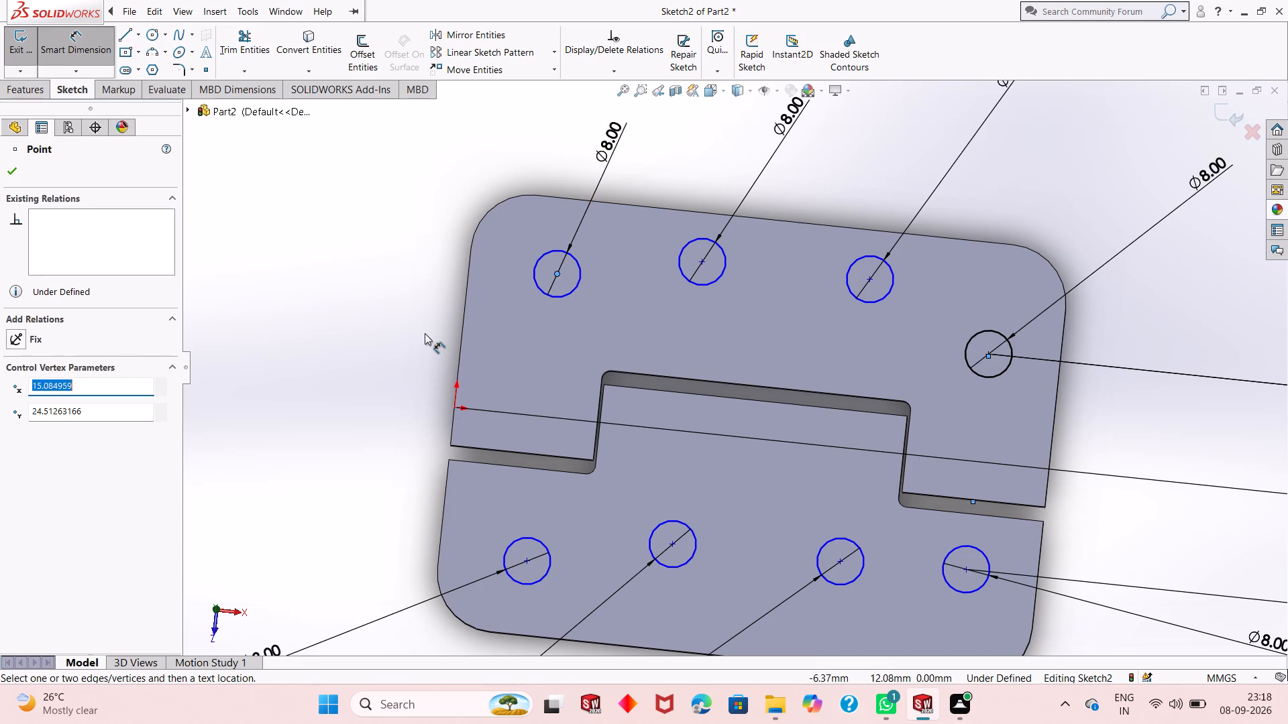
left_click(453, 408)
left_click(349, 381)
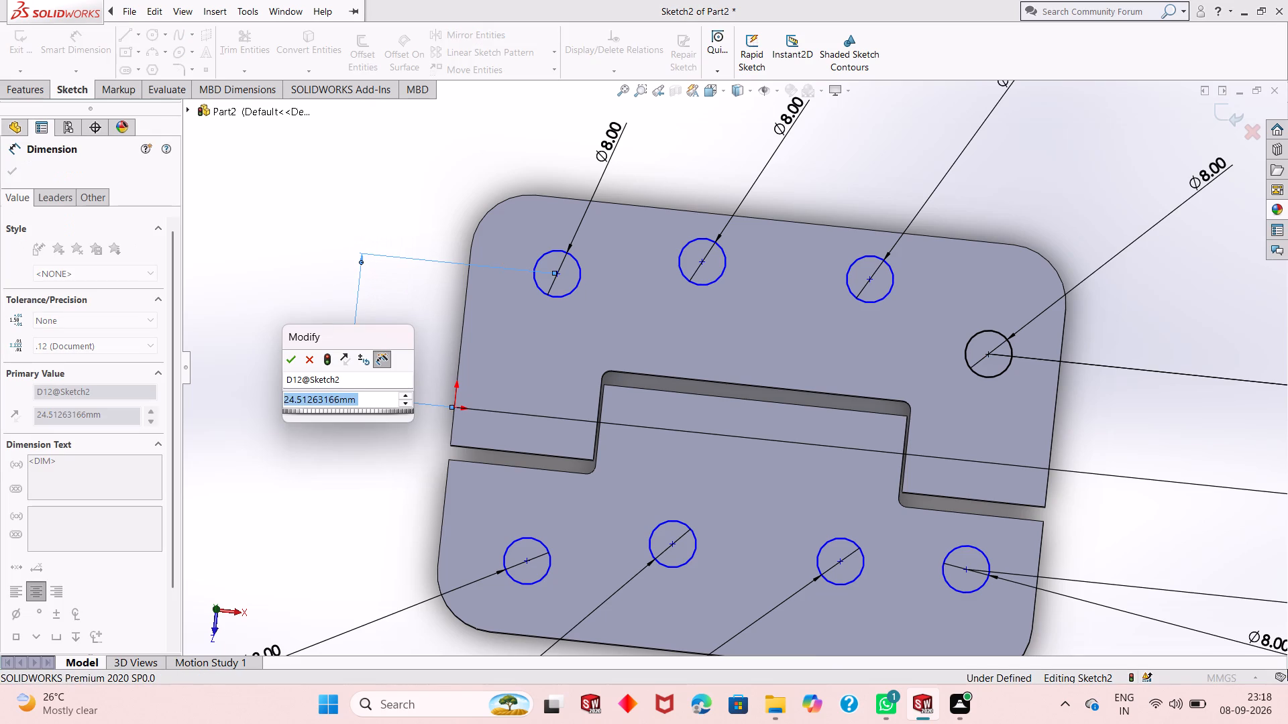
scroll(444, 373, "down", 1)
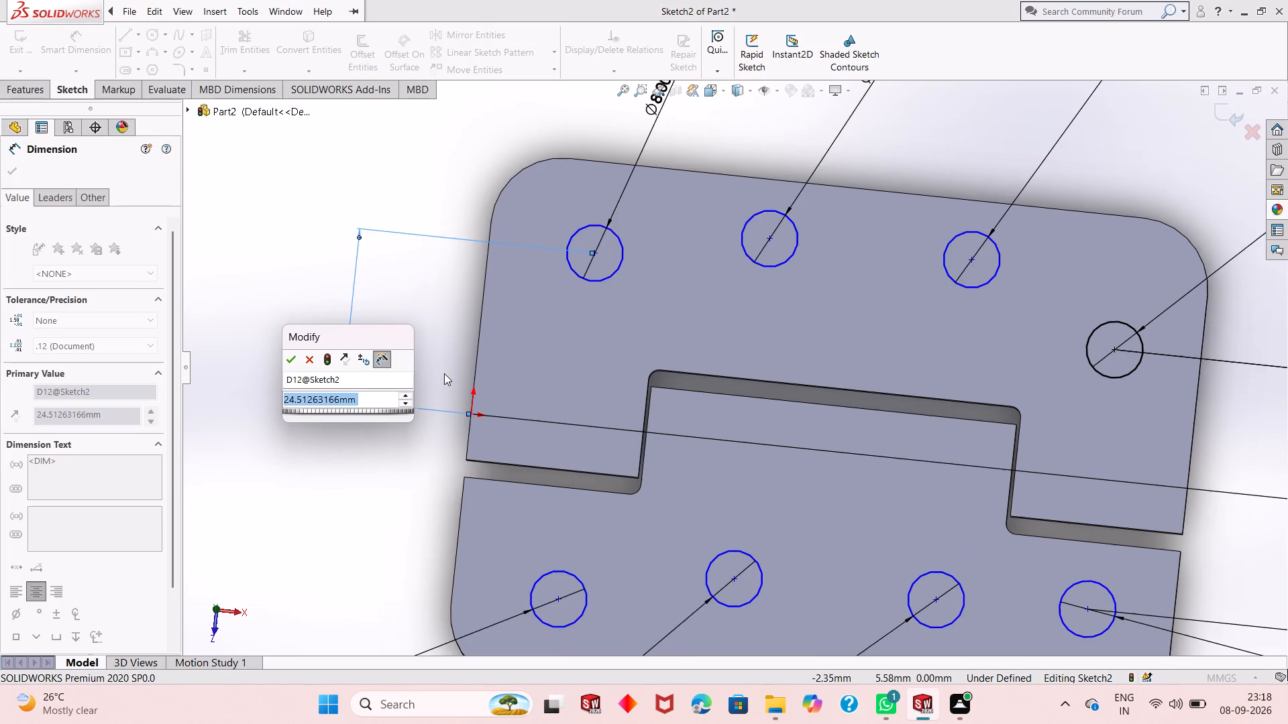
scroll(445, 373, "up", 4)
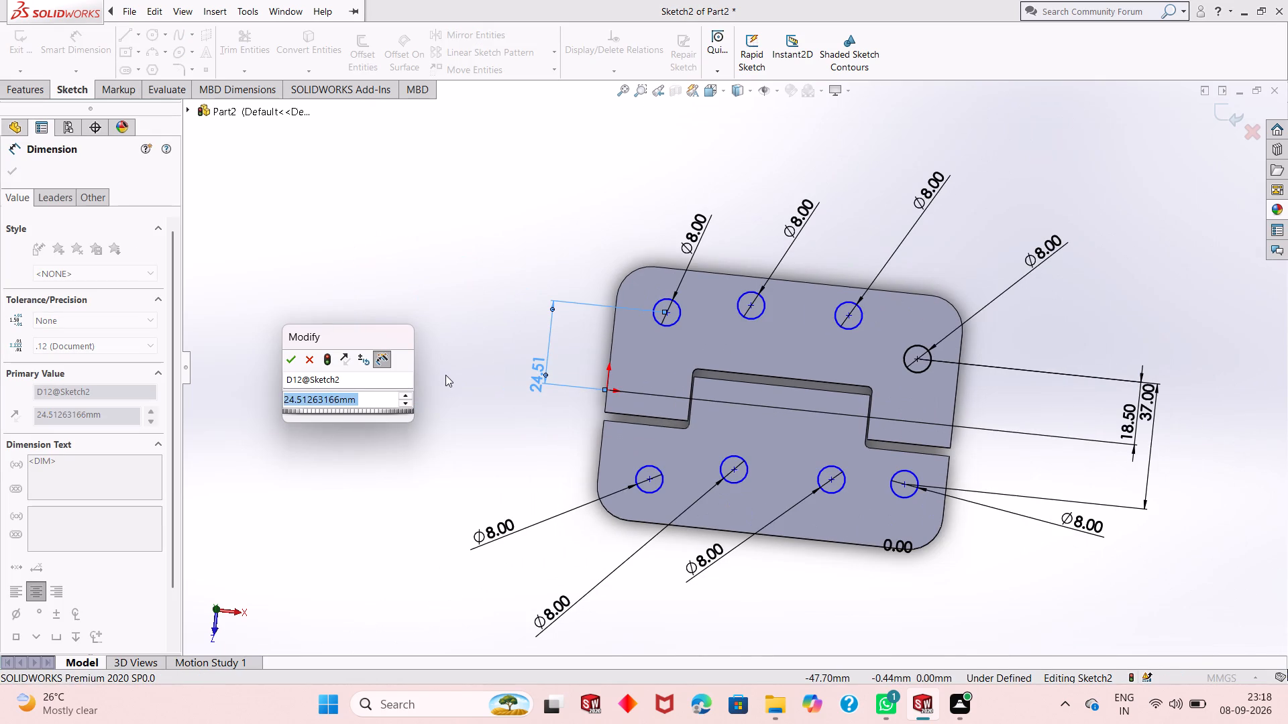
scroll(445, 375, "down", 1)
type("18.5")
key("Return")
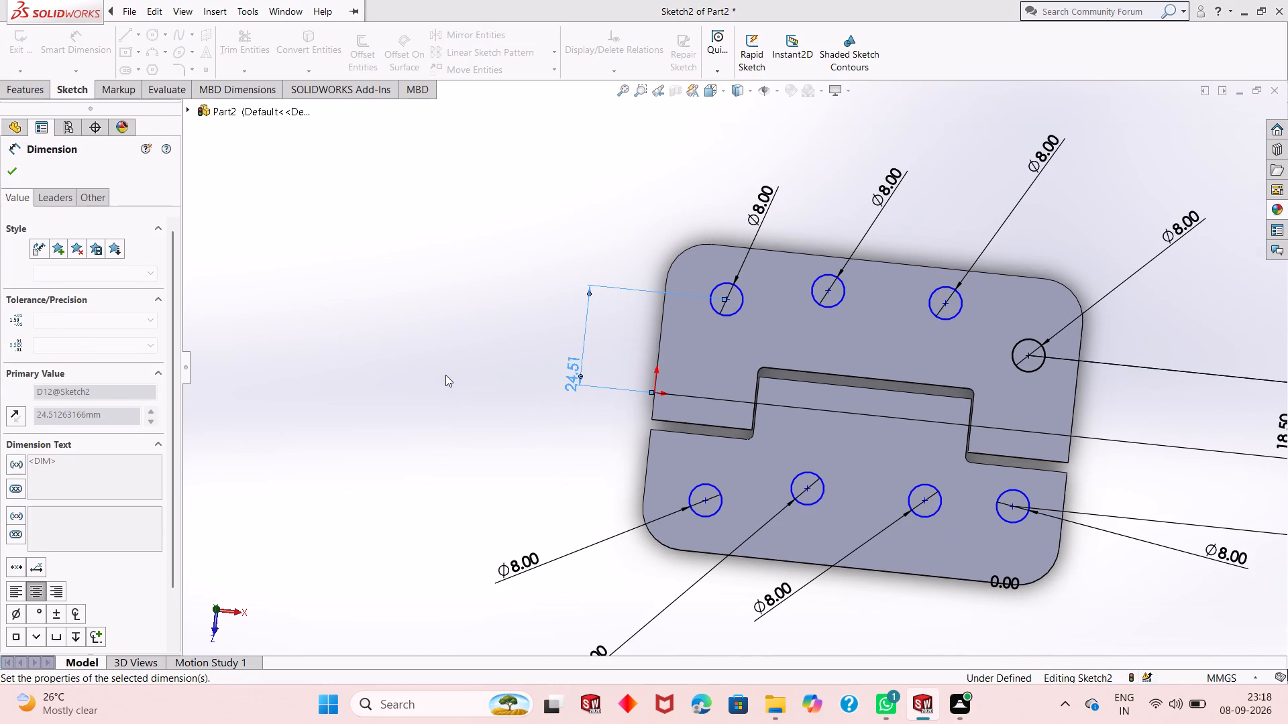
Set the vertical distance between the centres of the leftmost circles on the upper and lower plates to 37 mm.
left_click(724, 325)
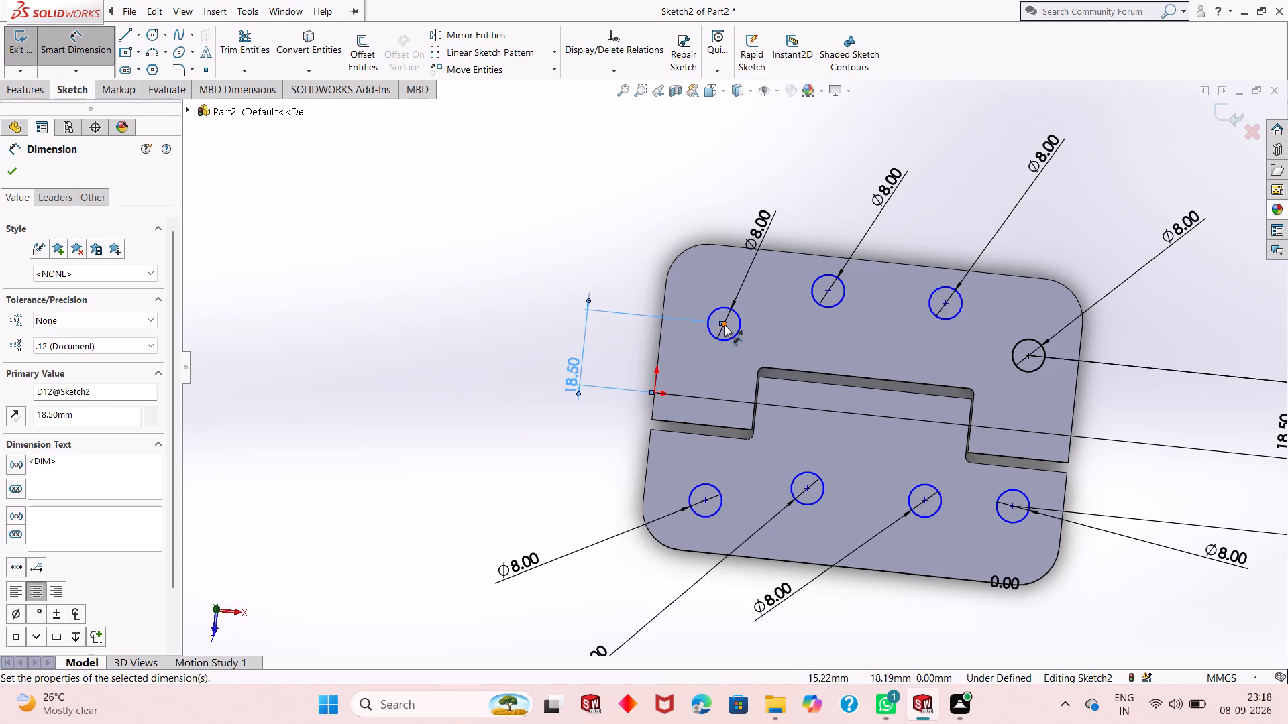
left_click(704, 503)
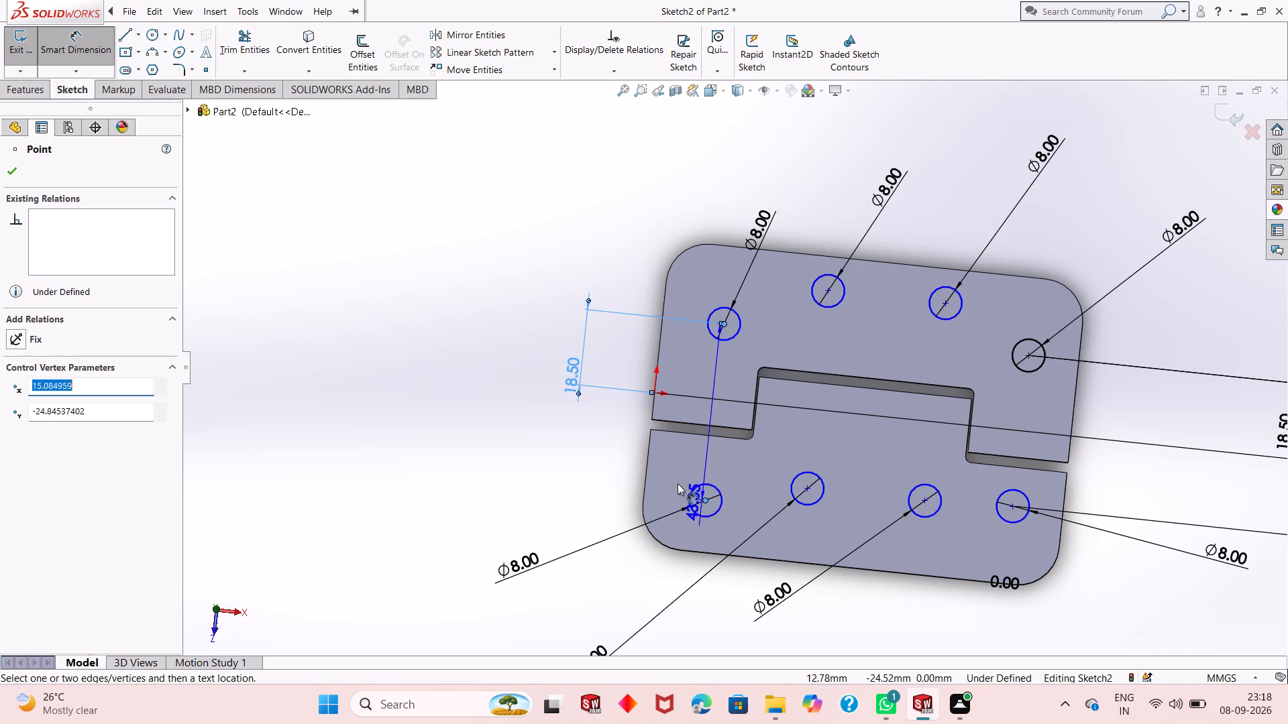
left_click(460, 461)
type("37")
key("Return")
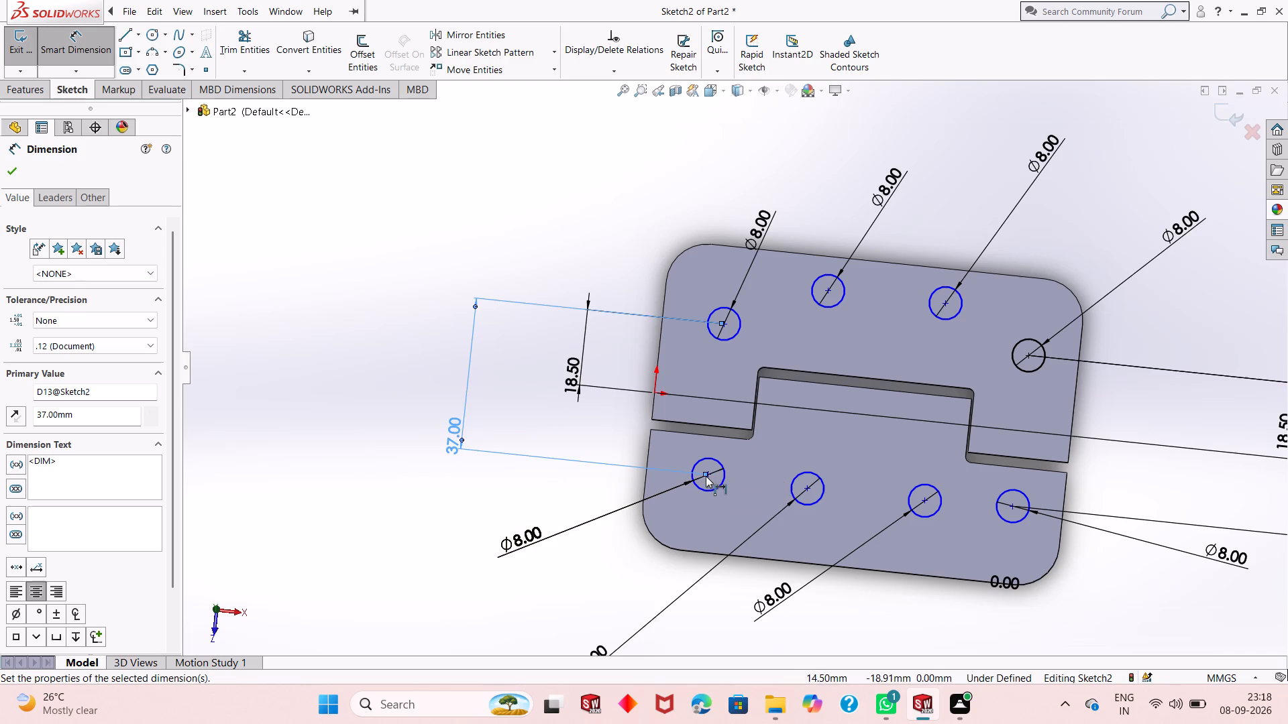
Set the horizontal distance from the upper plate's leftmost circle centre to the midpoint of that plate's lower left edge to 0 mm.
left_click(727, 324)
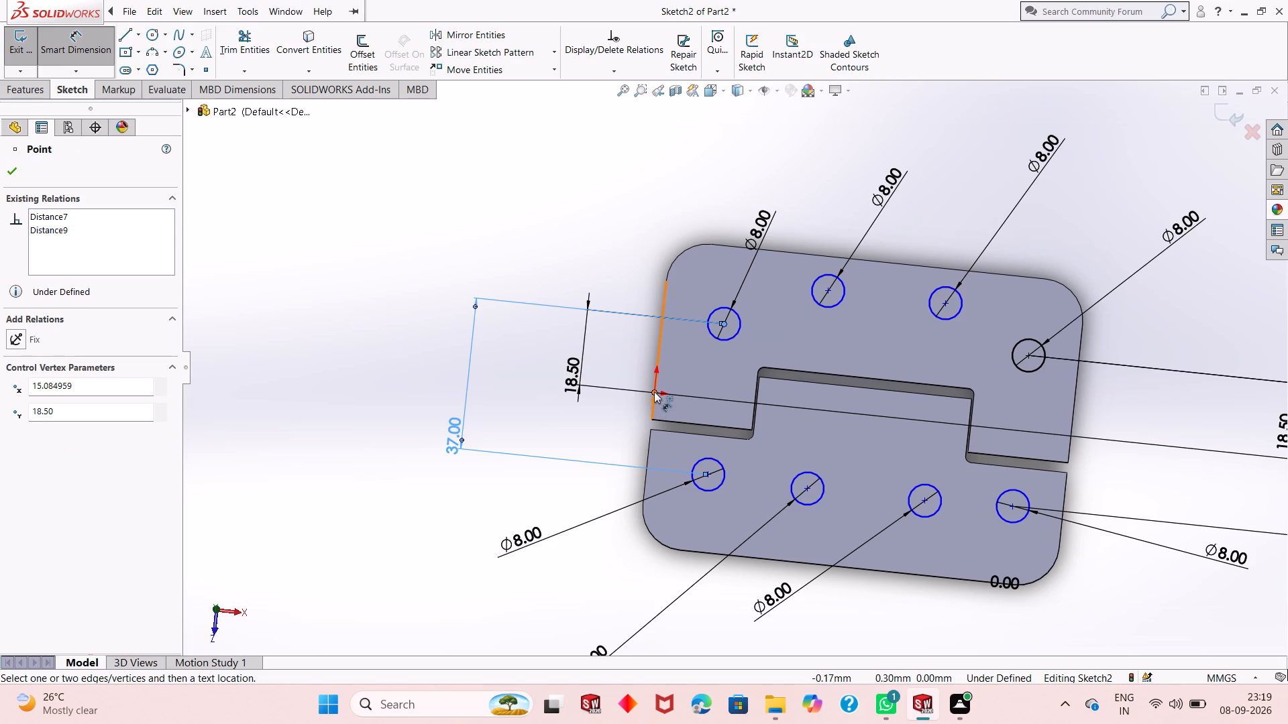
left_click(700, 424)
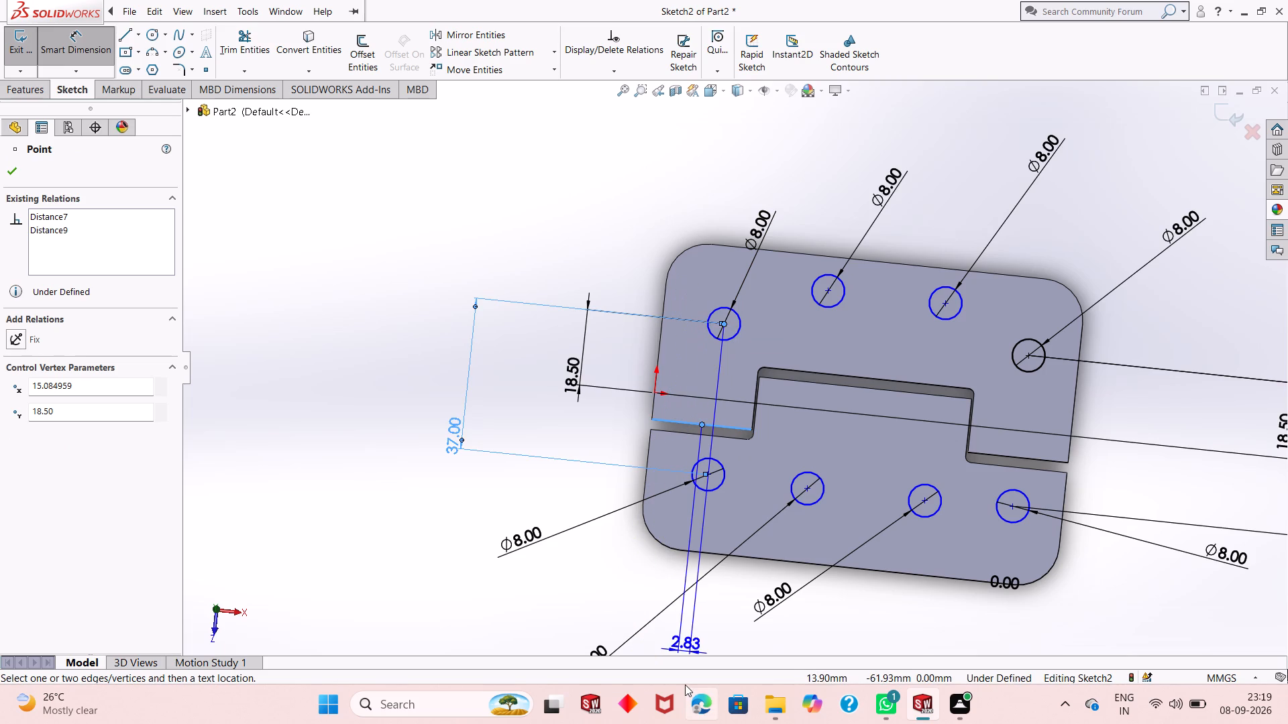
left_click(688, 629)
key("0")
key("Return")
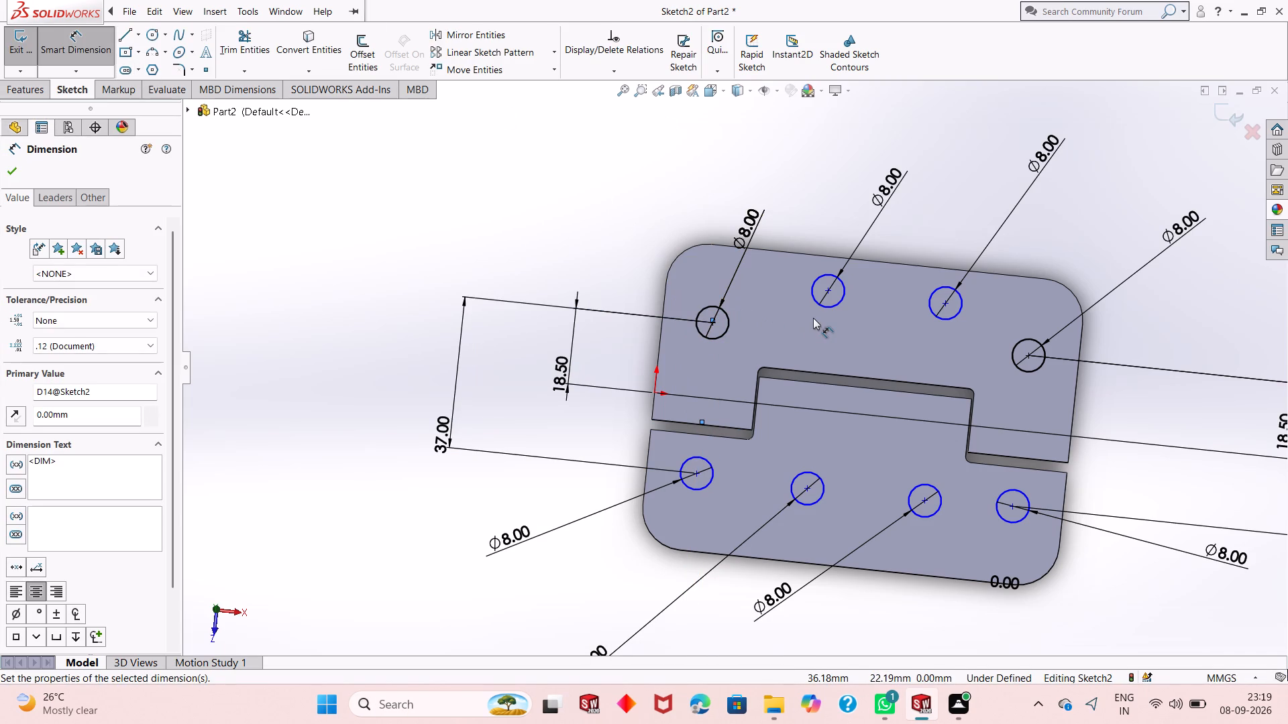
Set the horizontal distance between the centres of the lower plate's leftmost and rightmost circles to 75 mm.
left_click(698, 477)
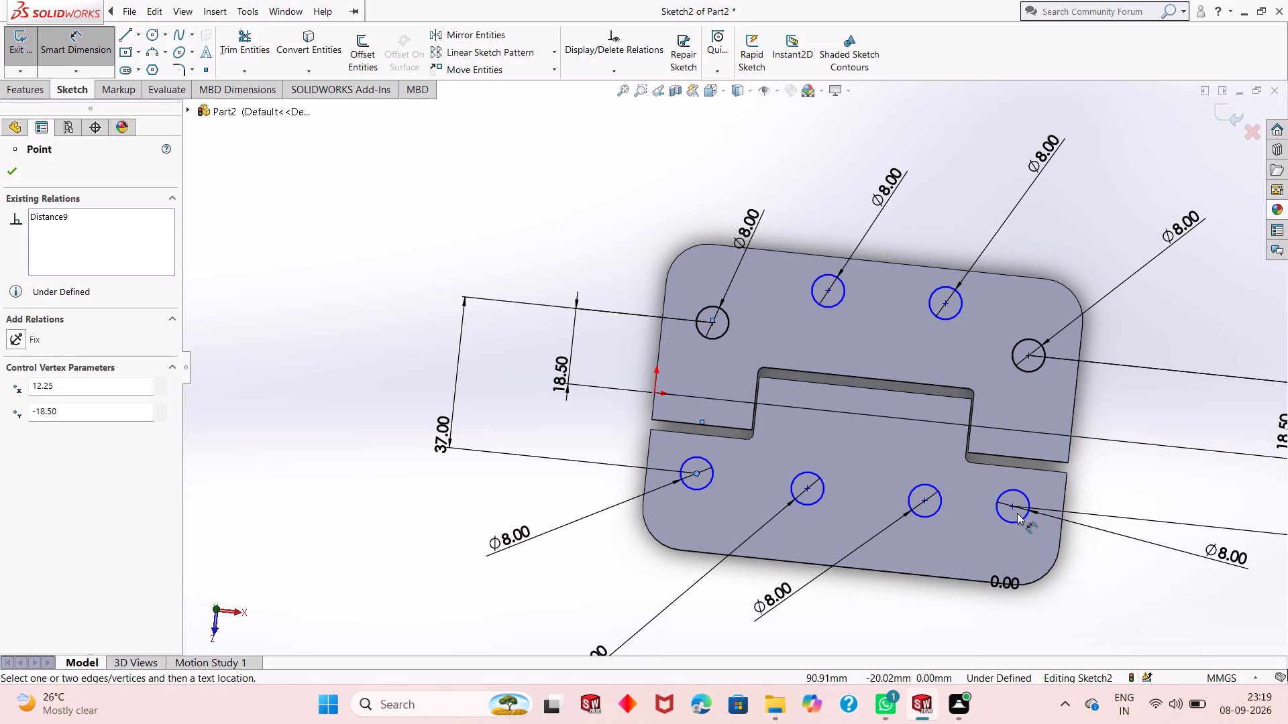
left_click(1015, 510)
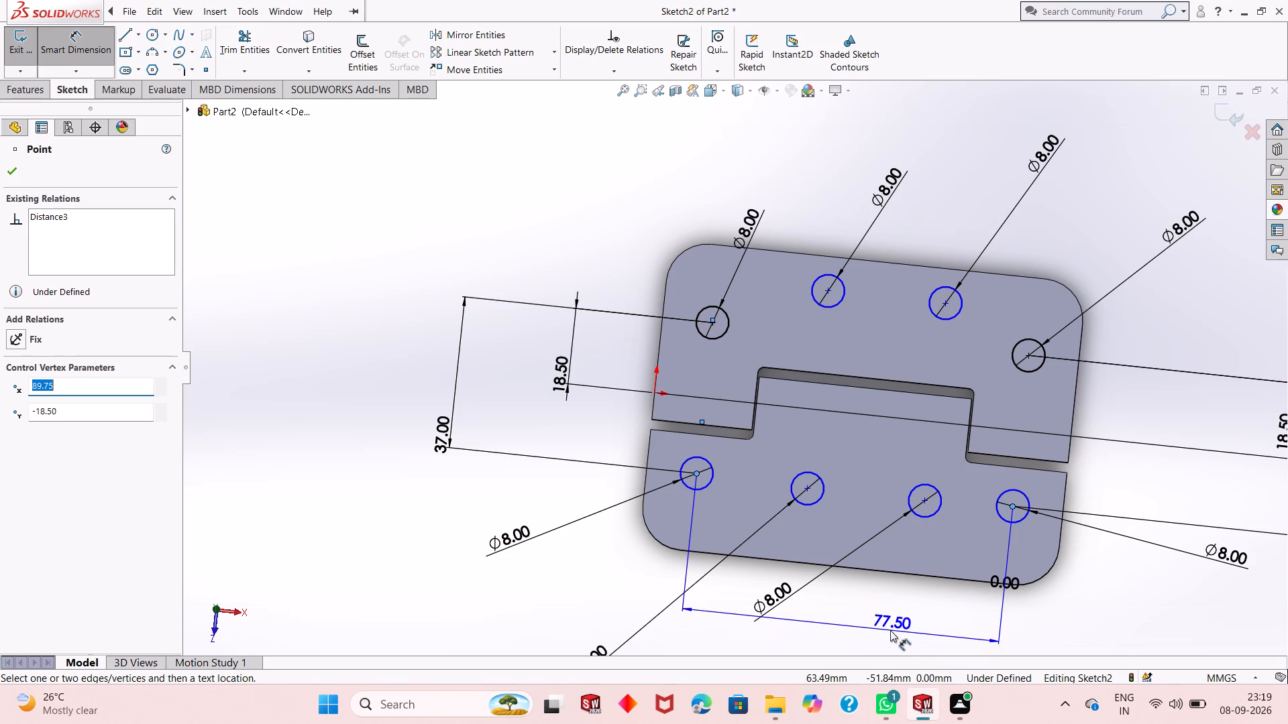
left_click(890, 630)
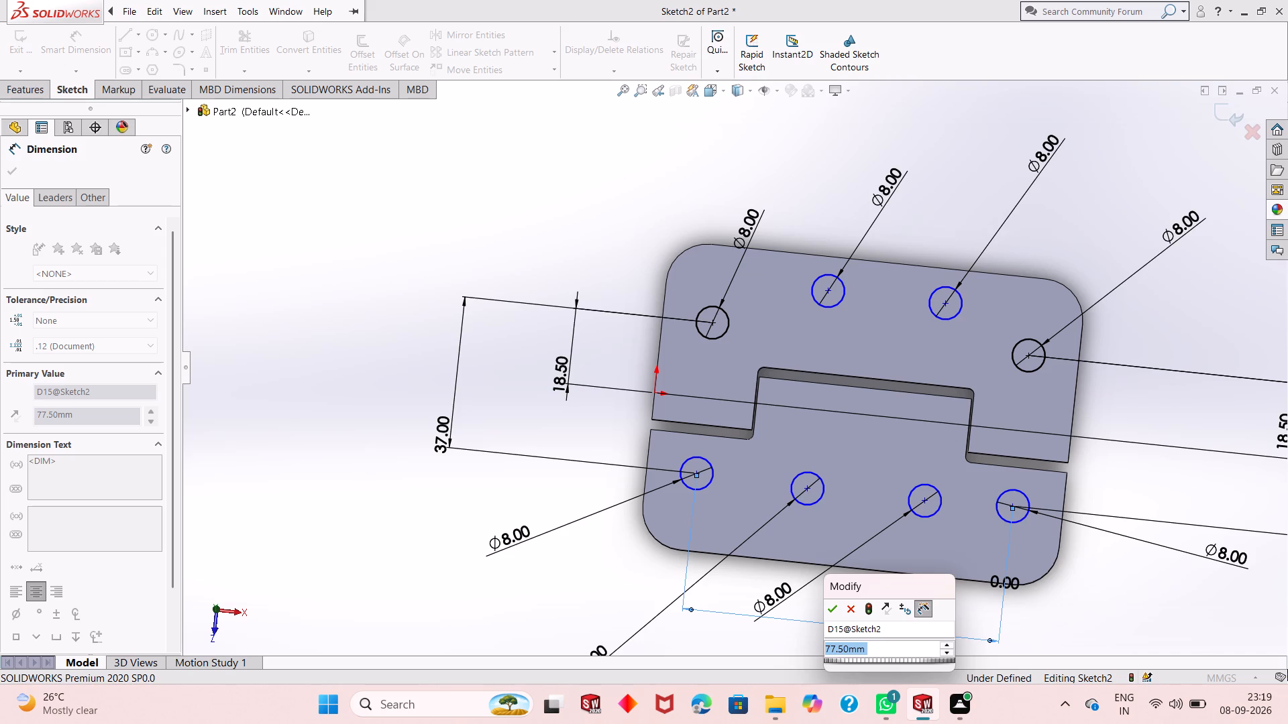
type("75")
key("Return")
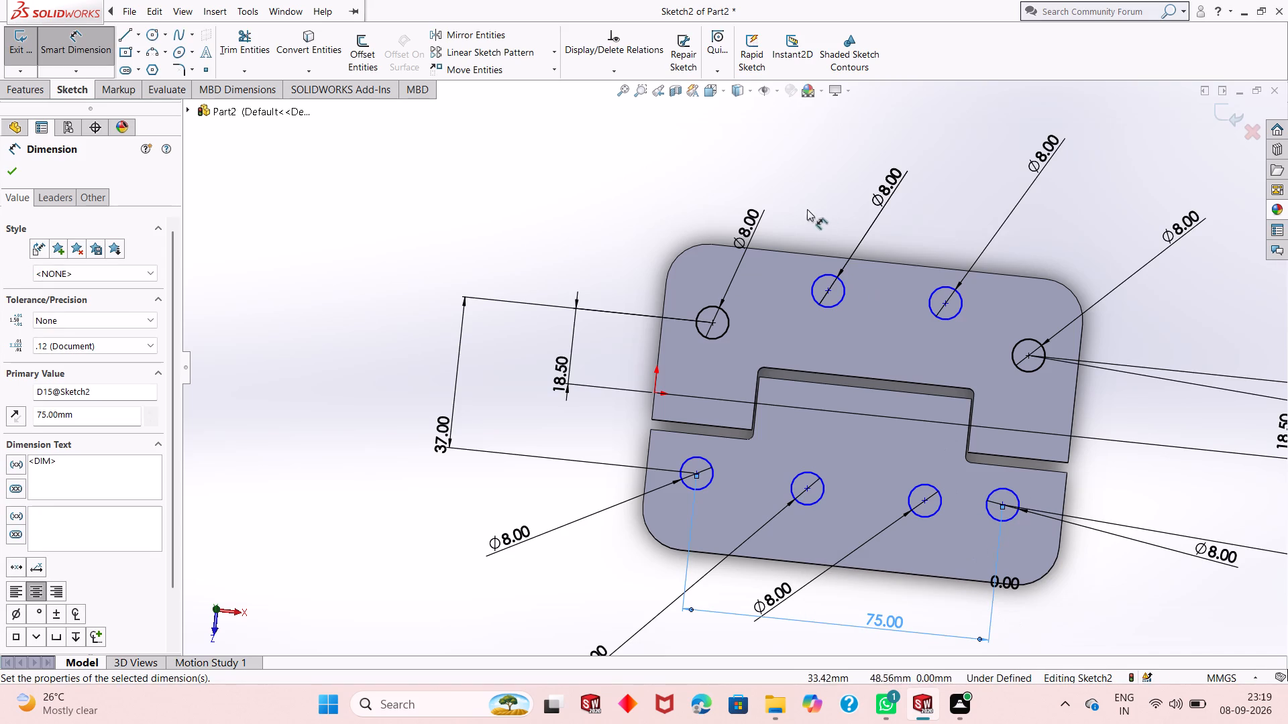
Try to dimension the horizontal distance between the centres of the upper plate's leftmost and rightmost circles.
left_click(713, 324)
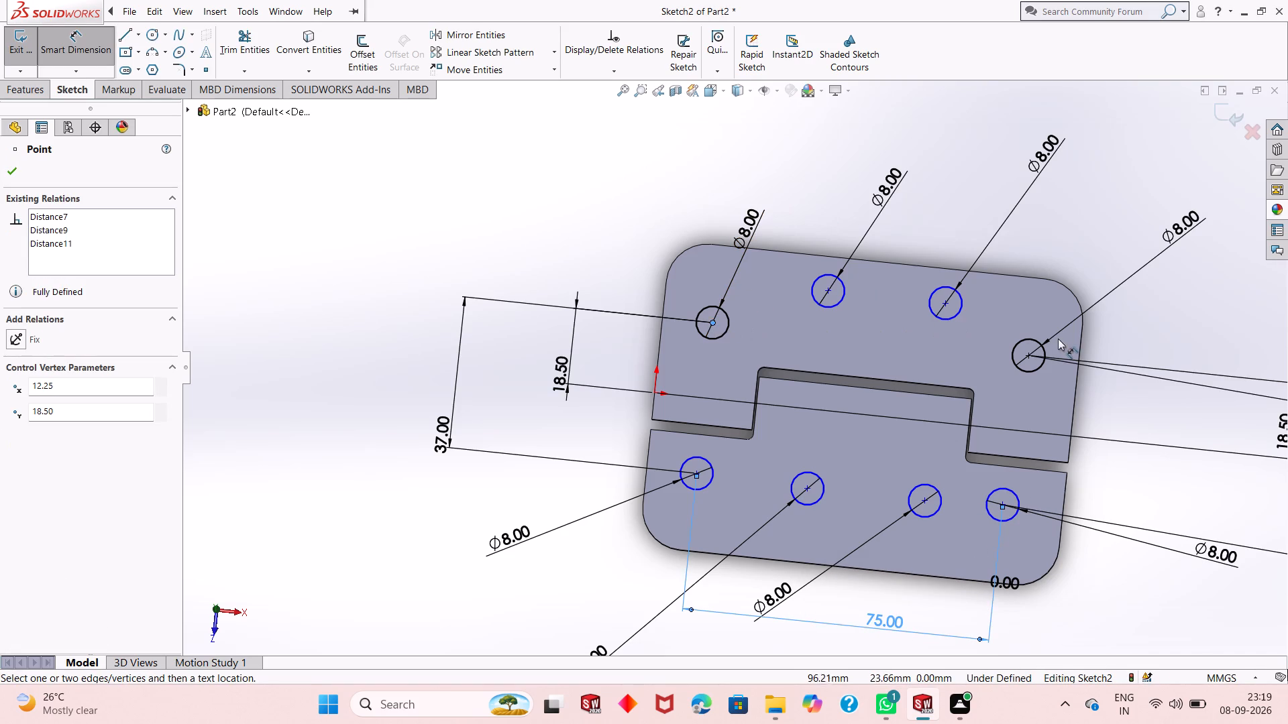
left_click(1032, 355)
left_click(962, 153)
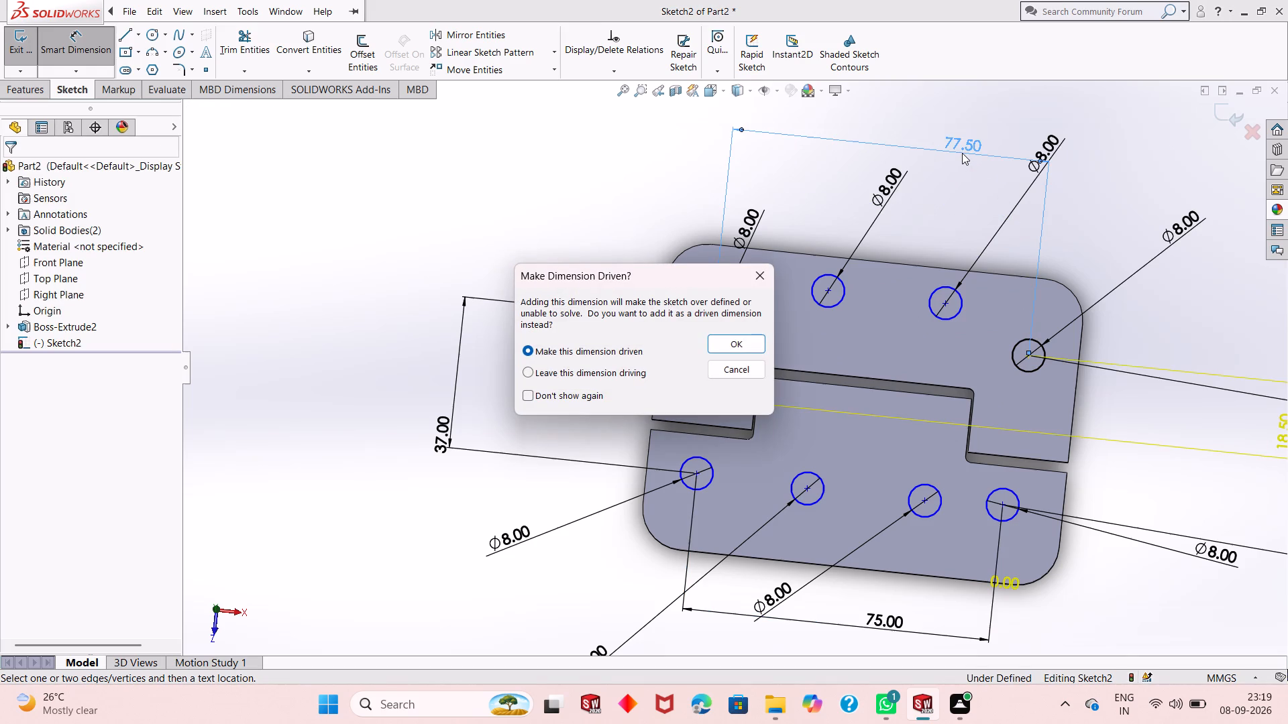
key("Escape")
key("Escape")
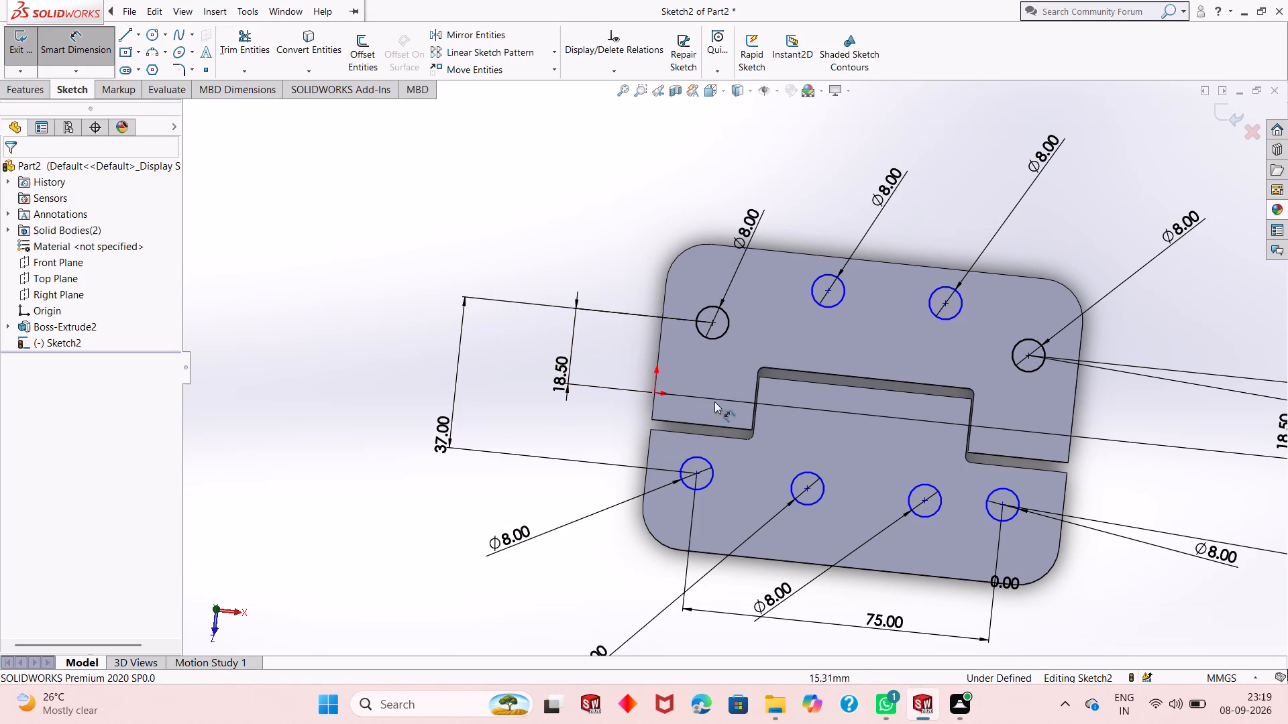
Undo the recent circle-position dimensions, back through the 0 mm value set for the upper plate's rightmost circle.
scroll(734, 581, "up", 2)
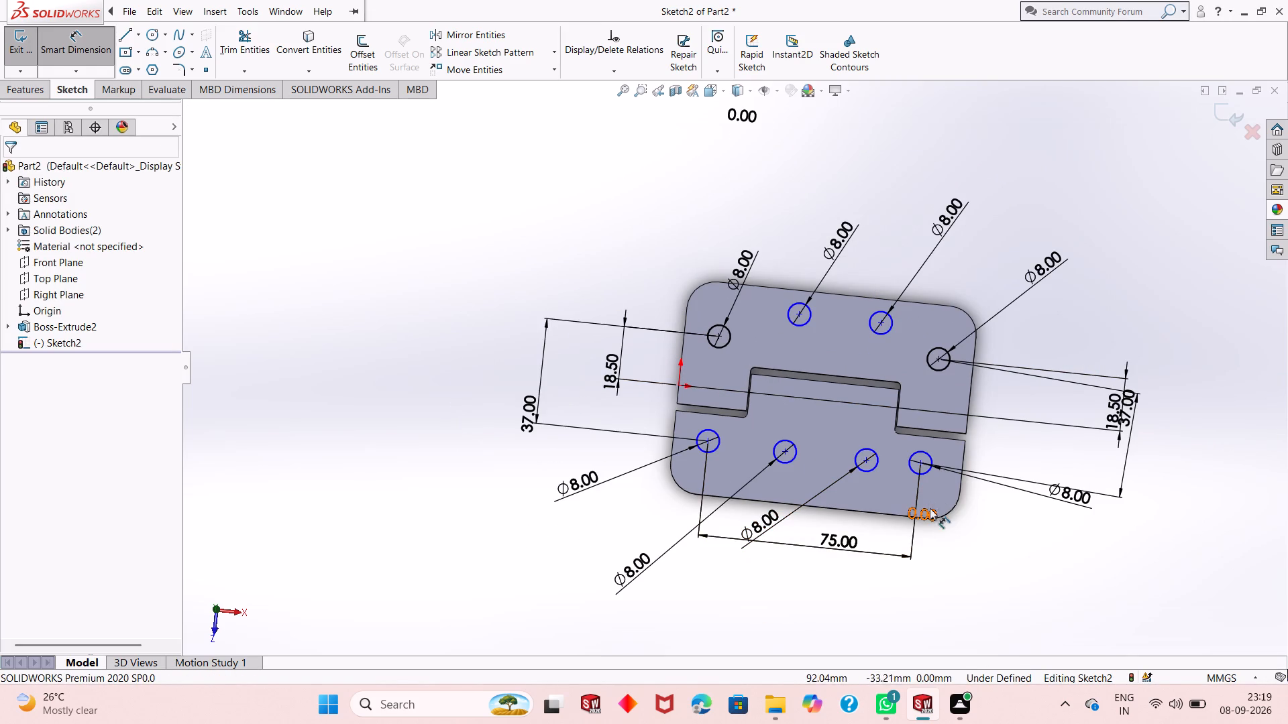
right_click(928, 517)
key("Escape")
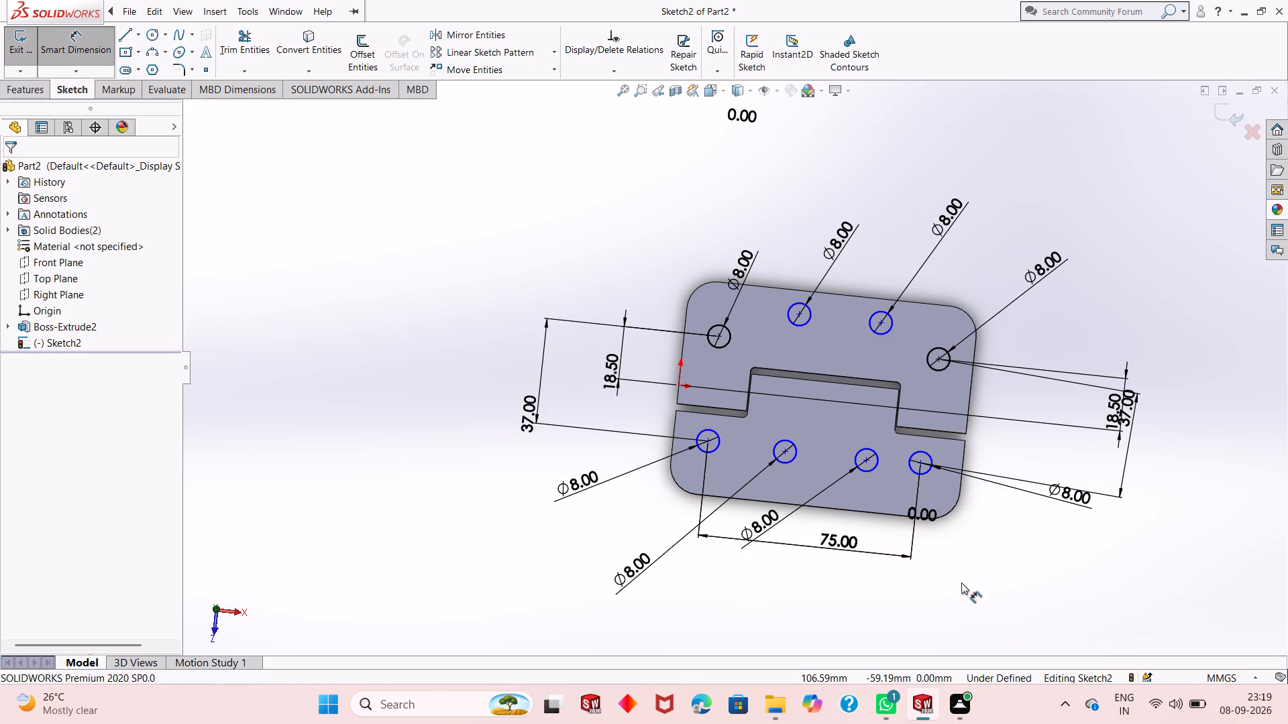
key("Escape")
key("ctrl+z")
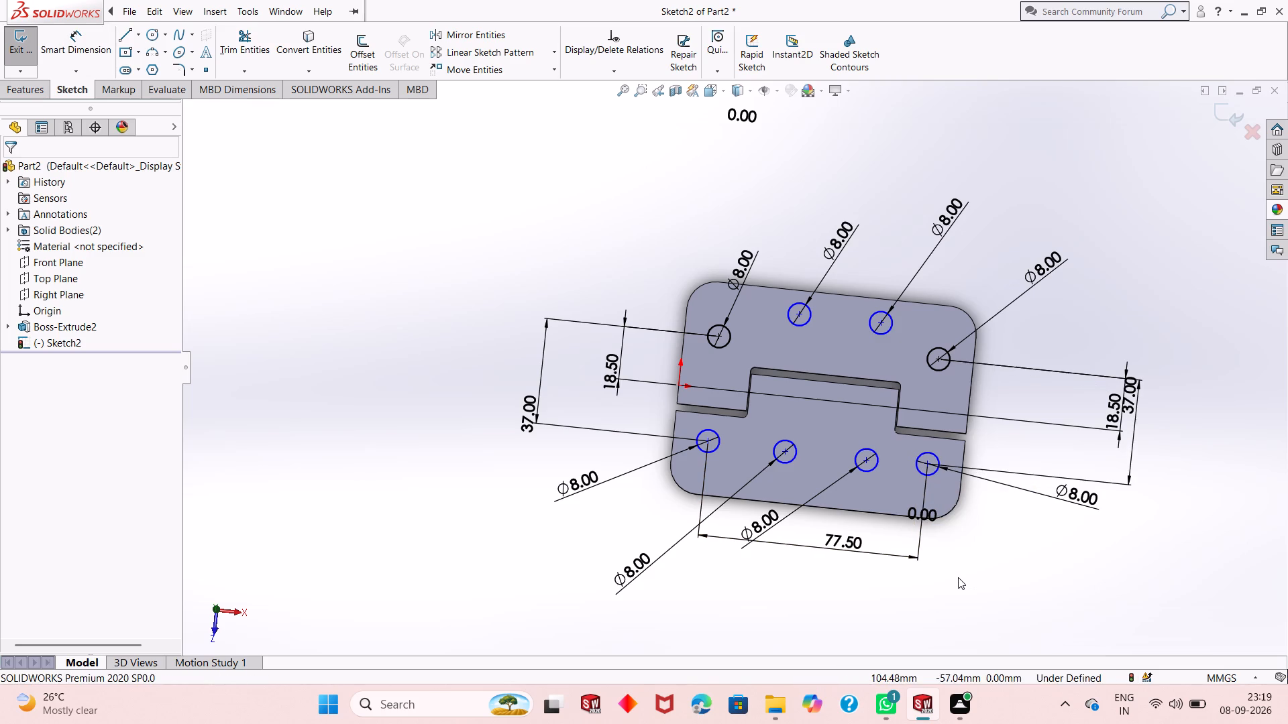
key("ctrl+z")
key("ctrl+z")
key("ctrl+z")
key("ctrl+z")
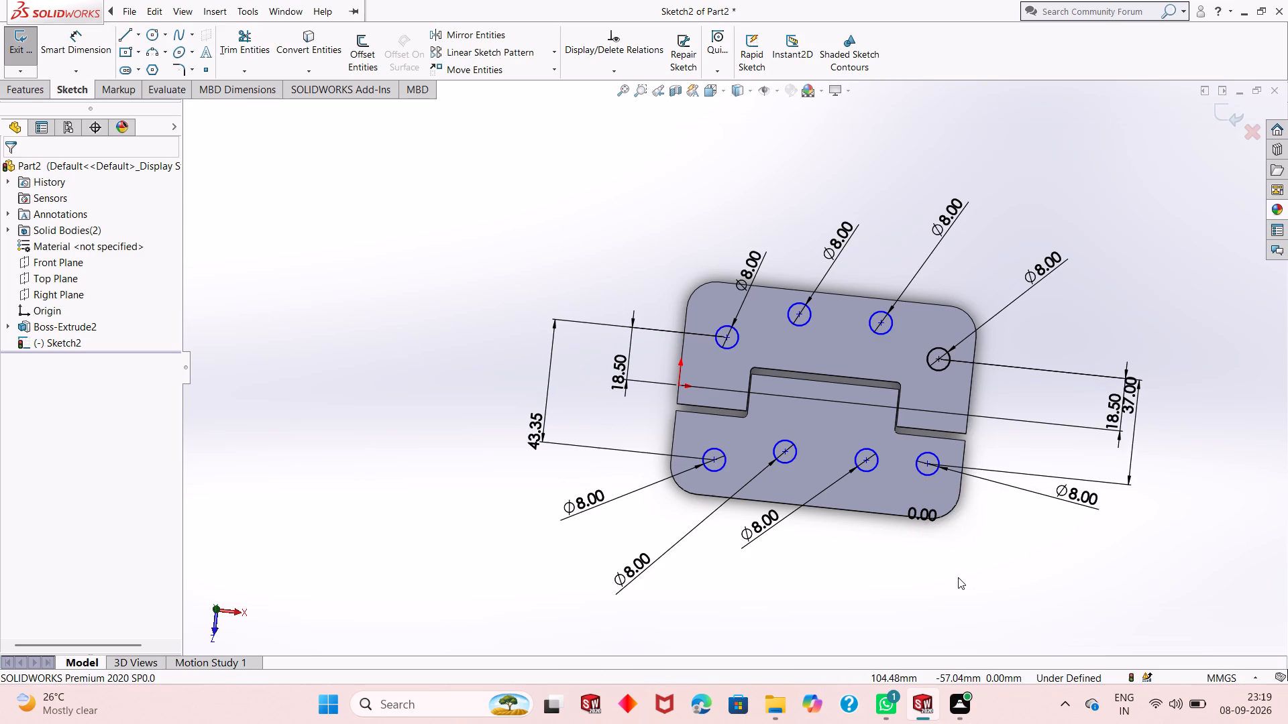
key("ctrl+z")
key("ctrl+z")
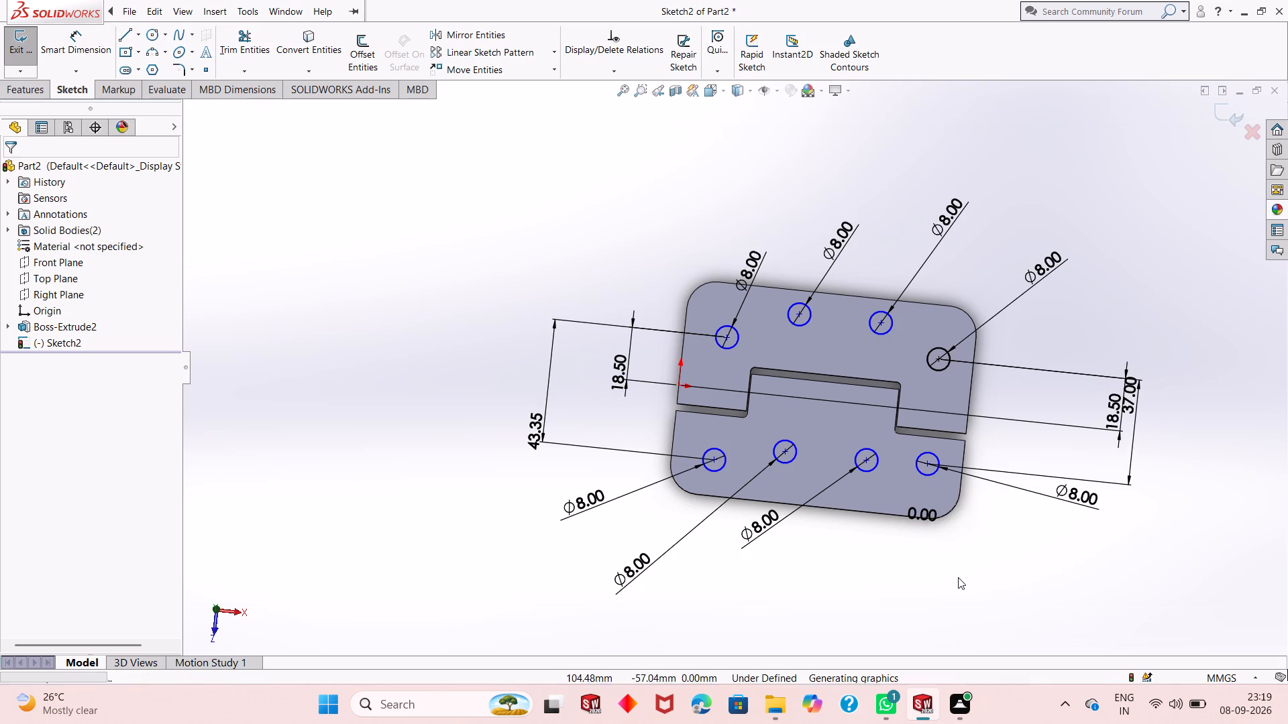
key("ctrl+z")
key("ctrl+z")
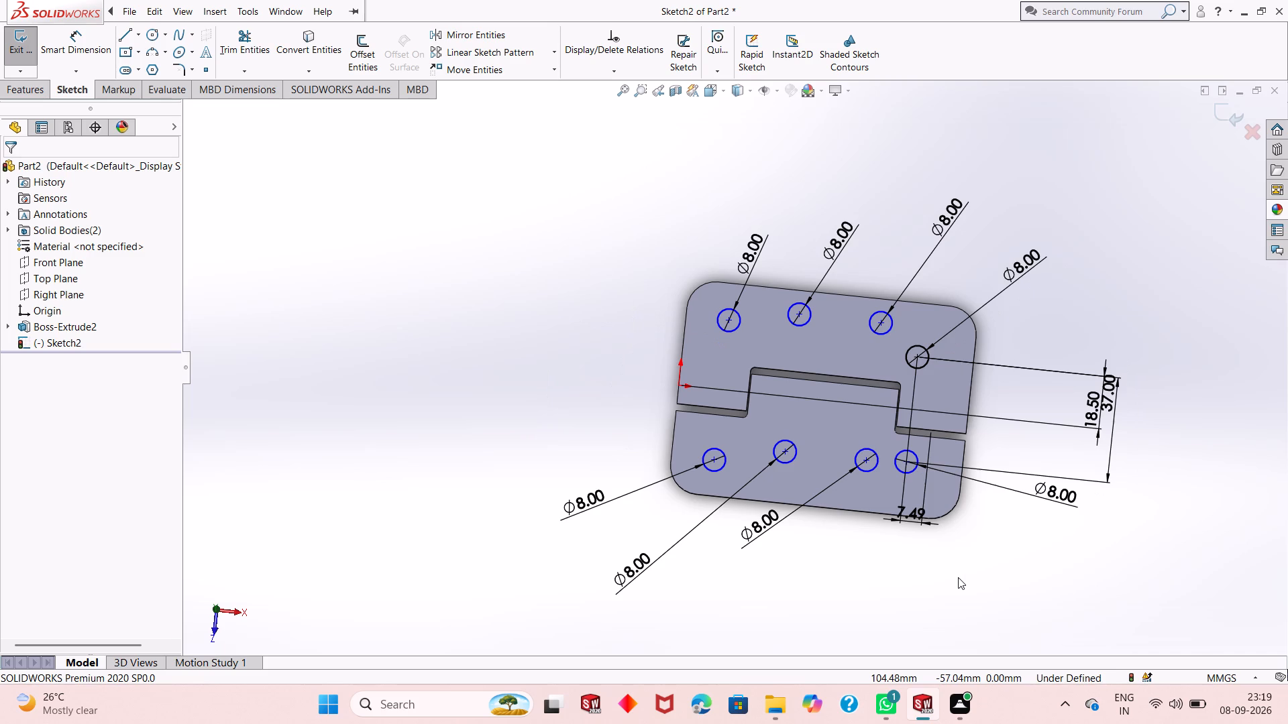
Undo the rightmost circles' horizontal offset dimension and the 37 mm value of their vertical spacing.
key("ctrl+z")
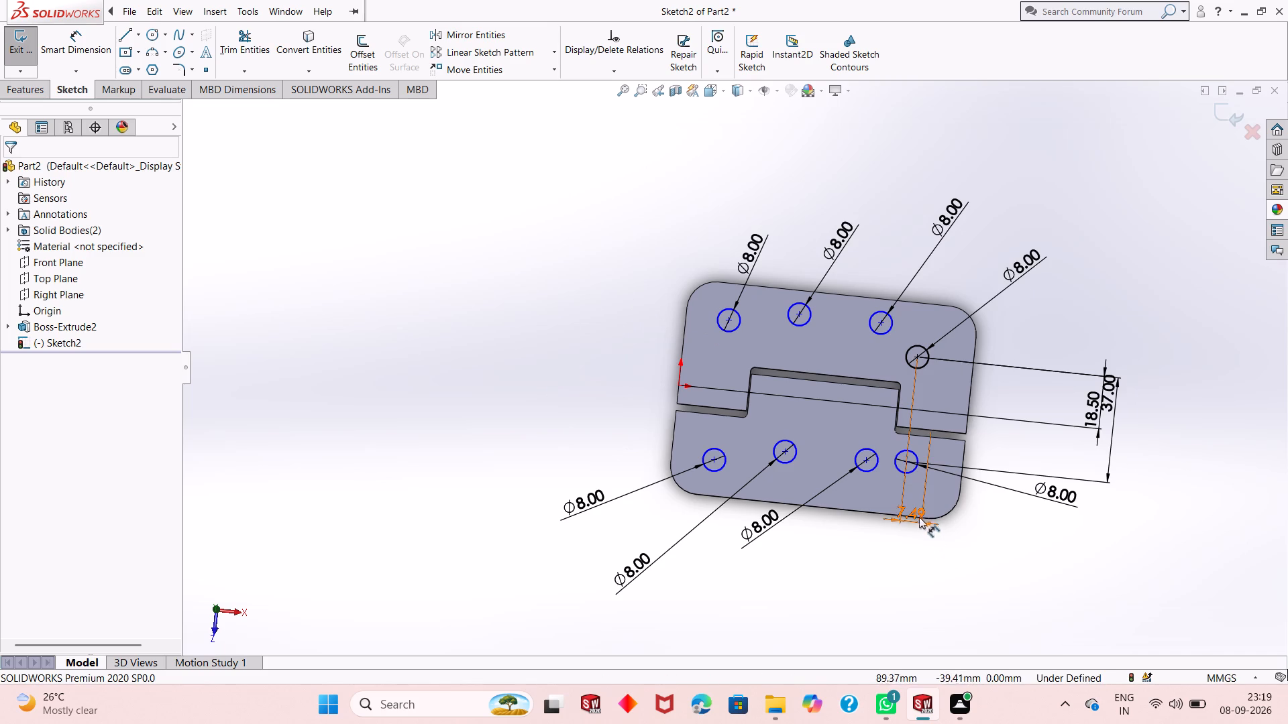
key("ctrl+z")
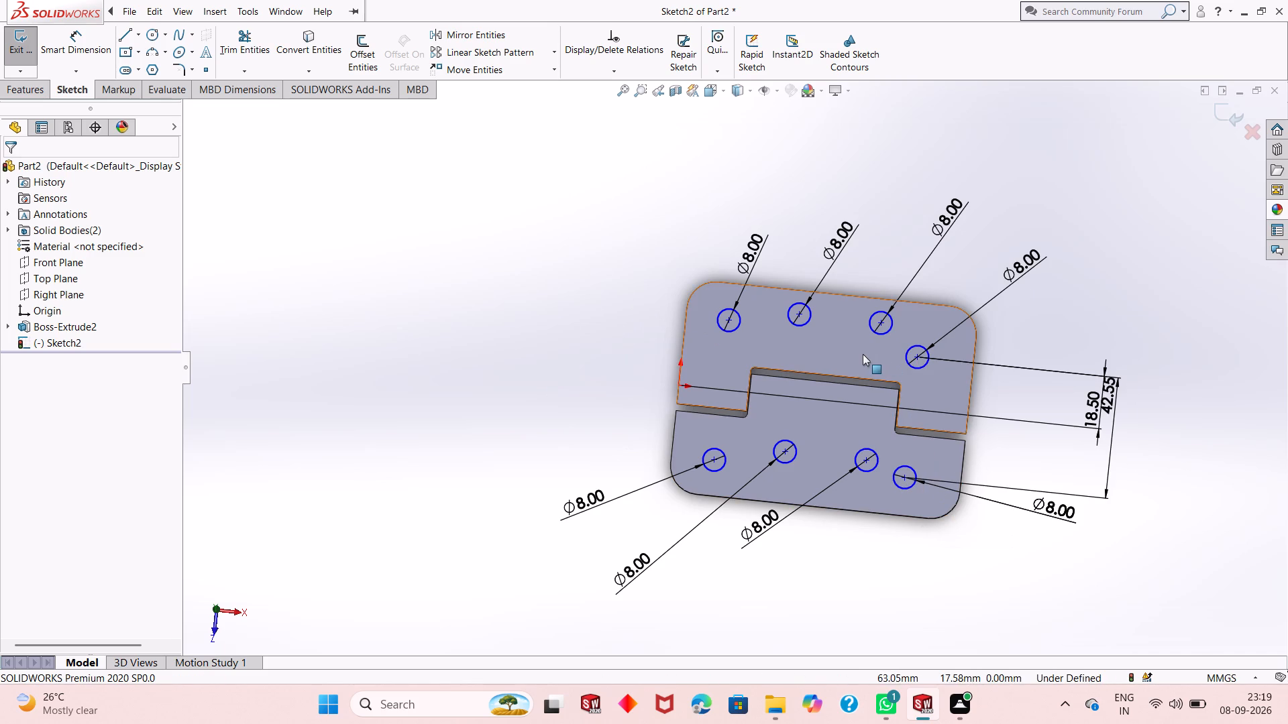
Set the vertical distance from the upper plate's leftmost circle centre to the origin to 18.5 mm.
scroll(863, 354, "up", 1)
scroll(881, 391, "down", 2)
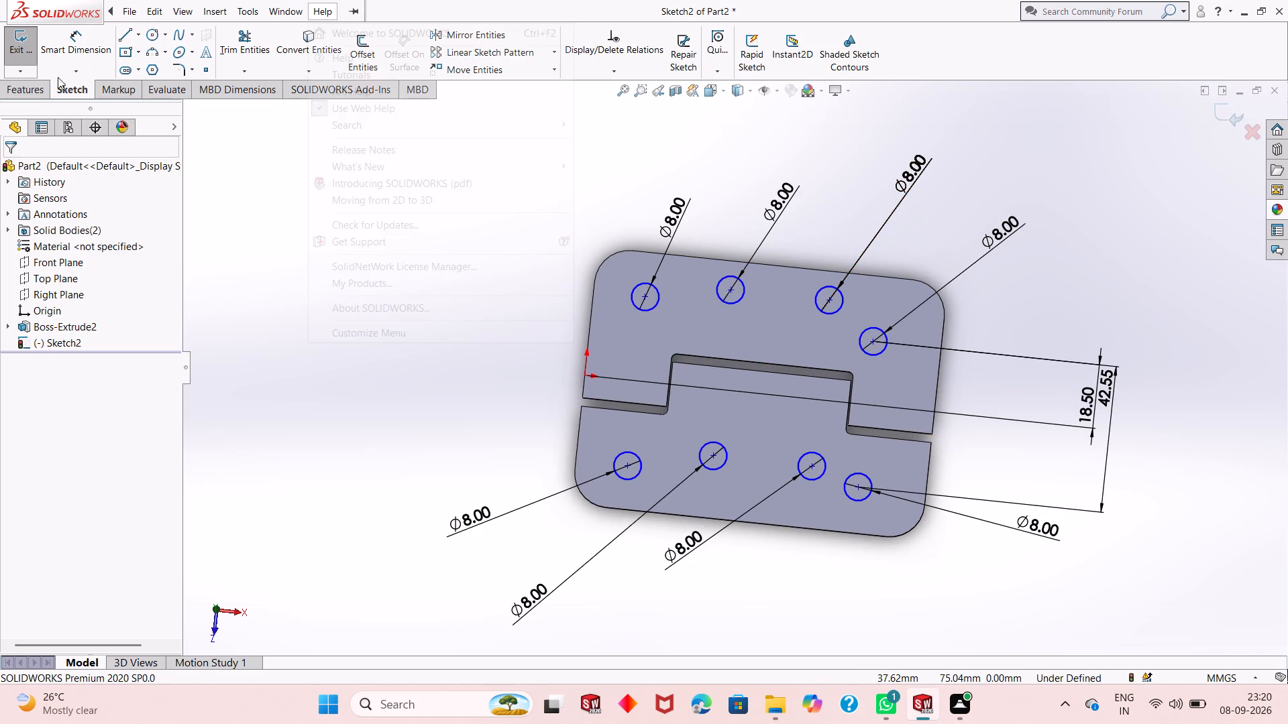
left_click(75, 50)
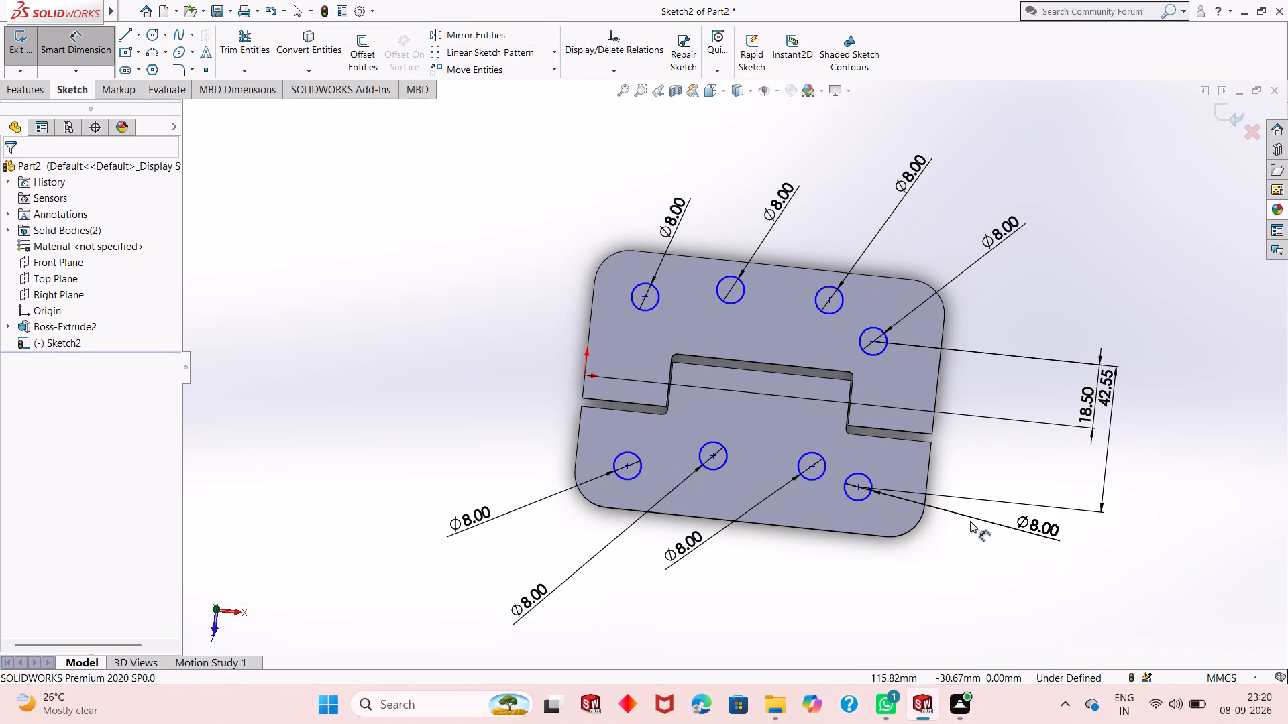
left_click(873, 343)
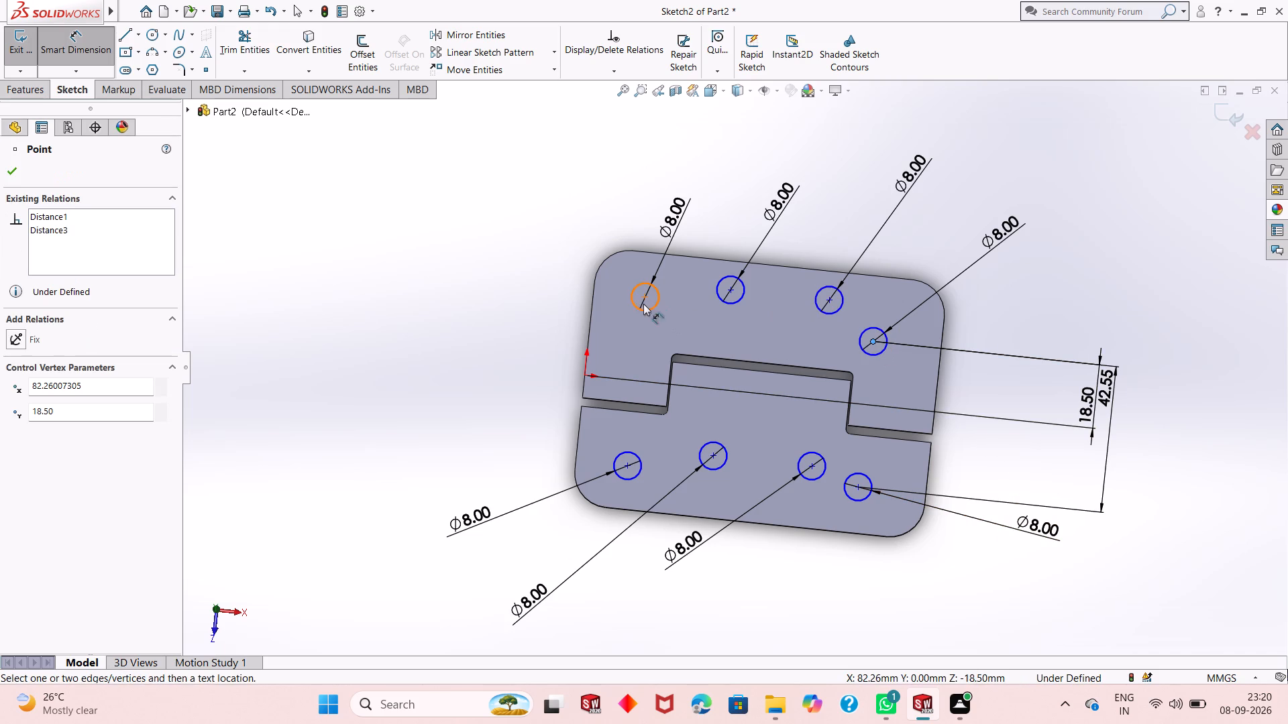
key("Escape")
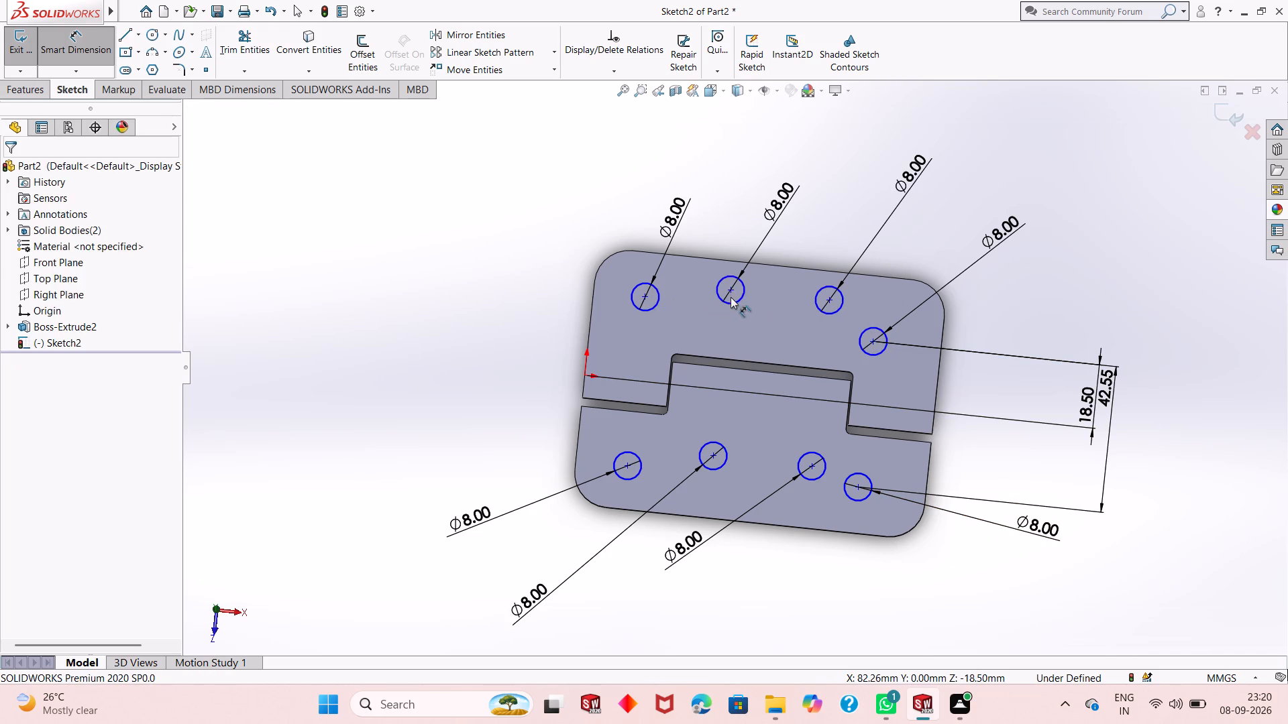
left_click(643, 298)
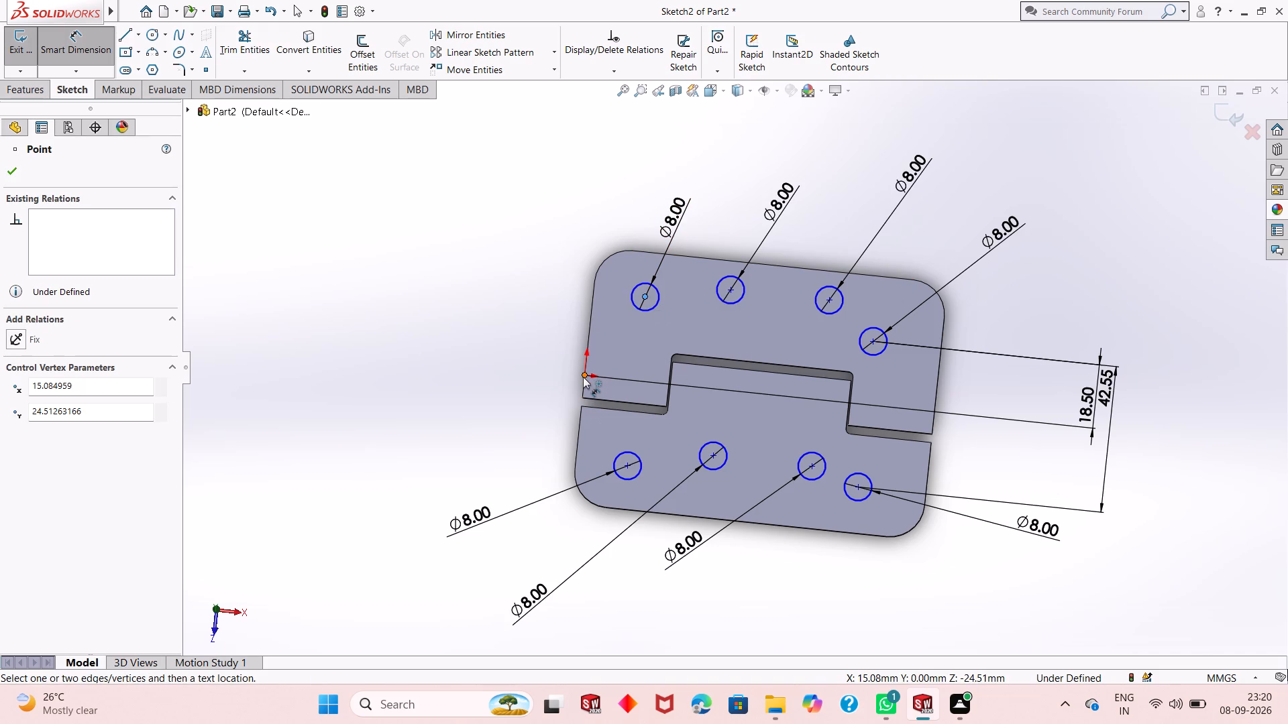
left_click(583, 377)
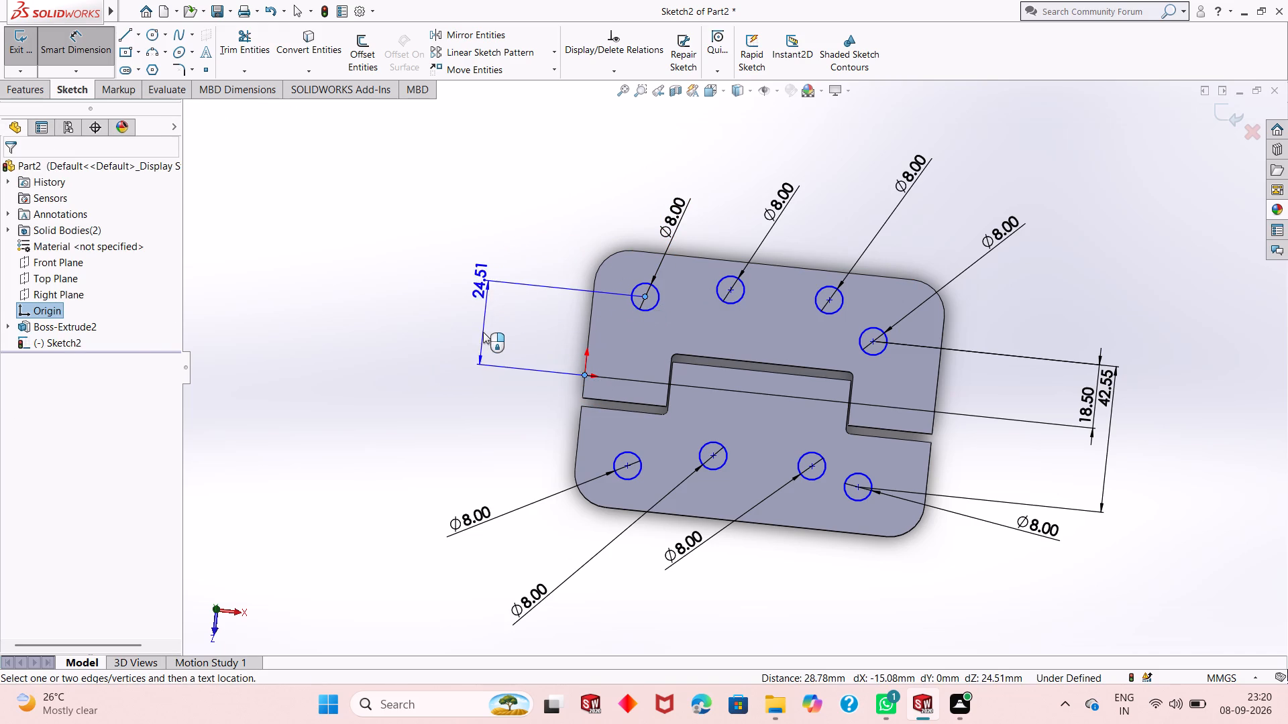
left_click(482, 333)
type("18.5")
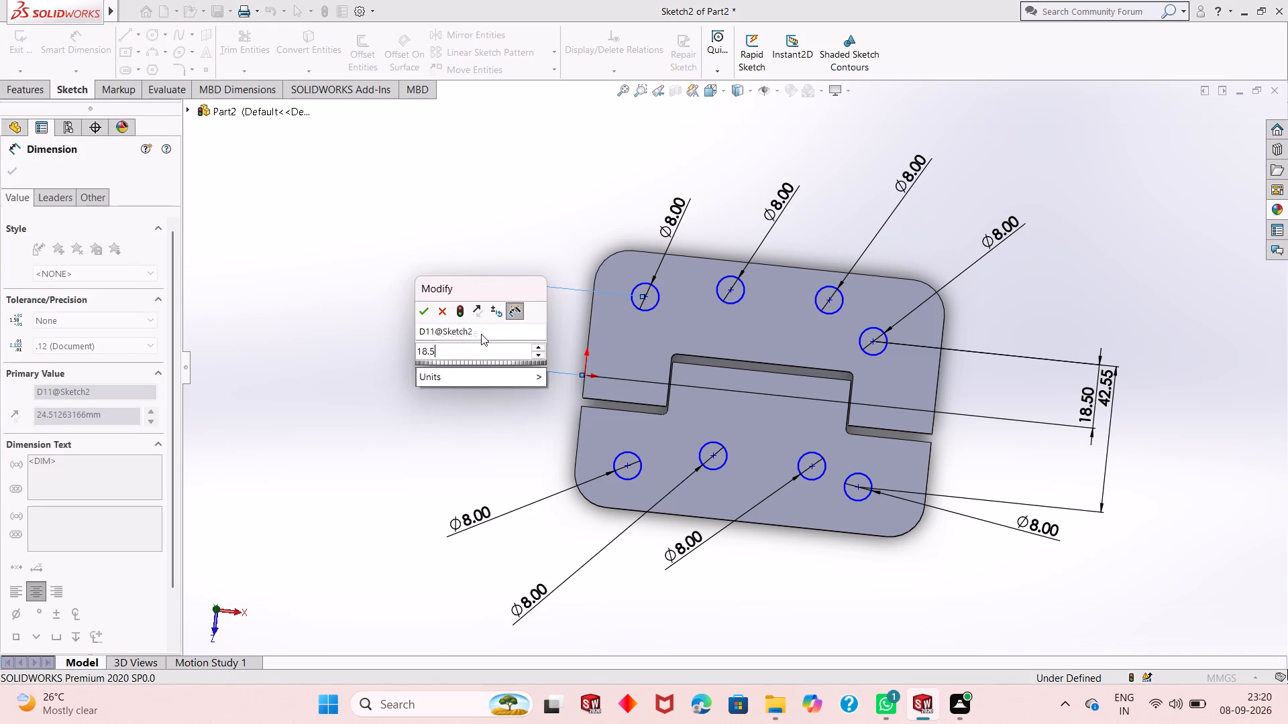
key("Return")
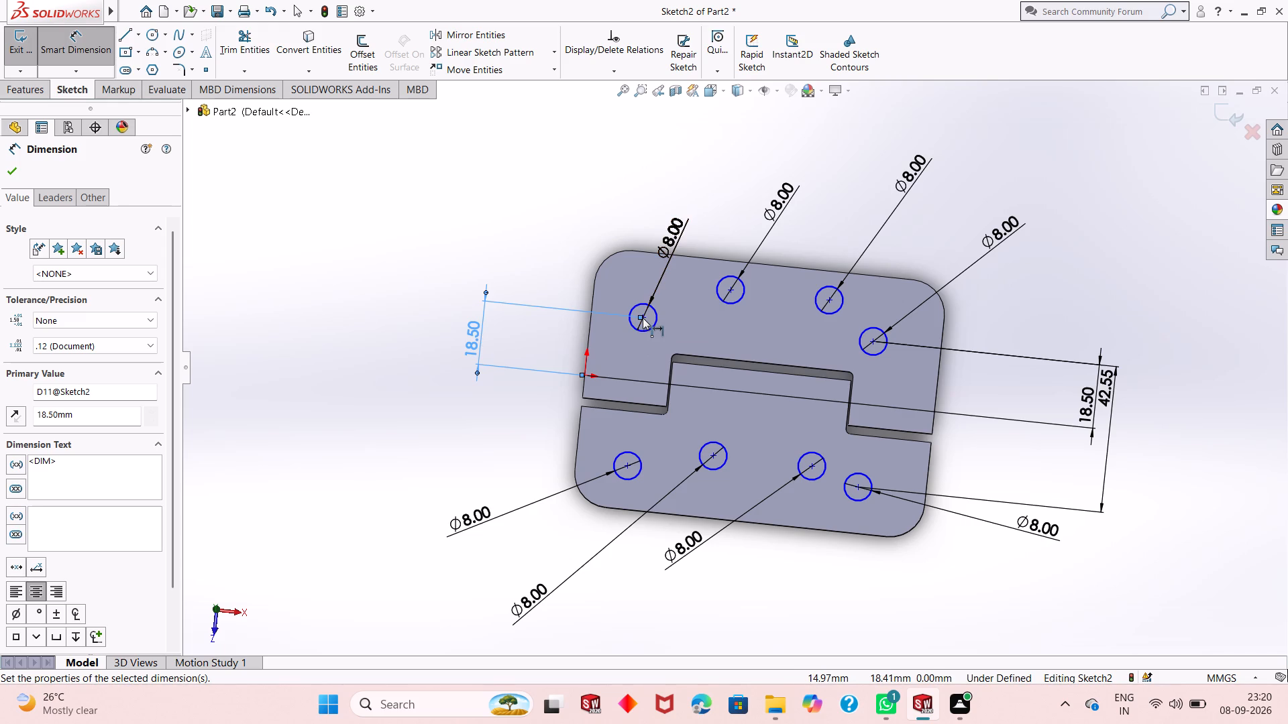
Dimension the vertical distance between the leftmost circle centres of the upper and lower plates at 37 mm.
left_click(643, 316)
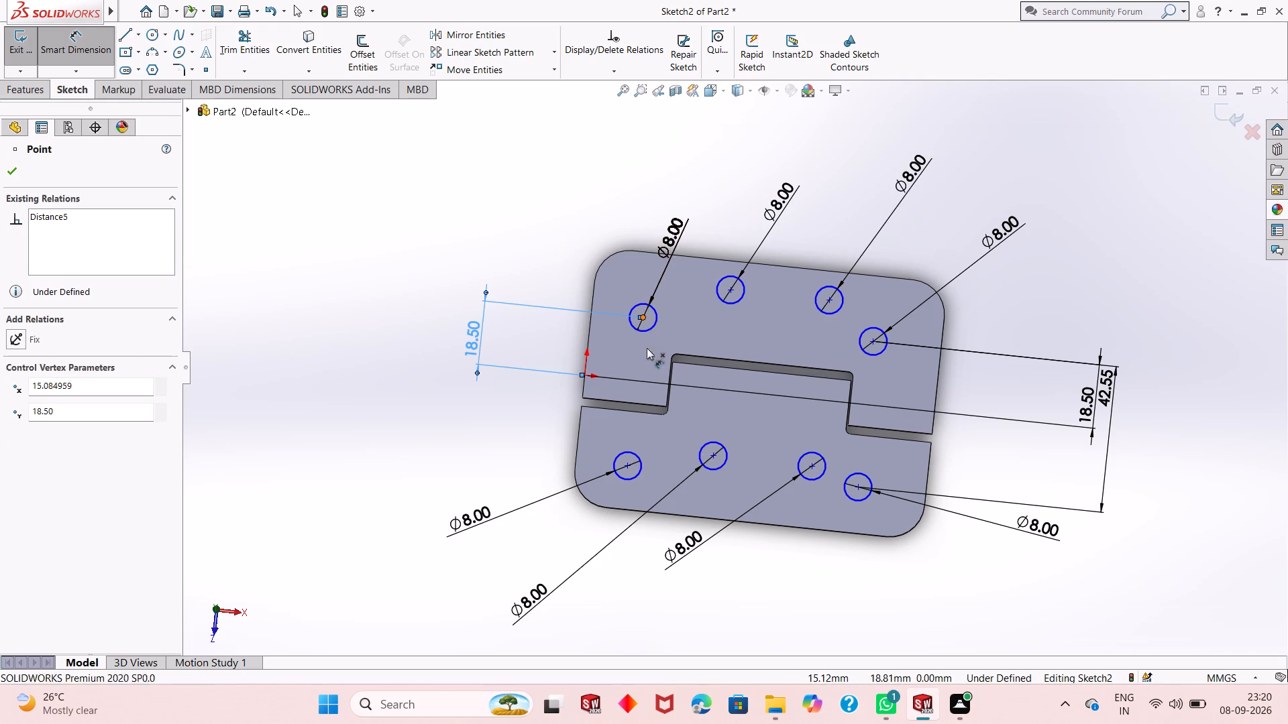
left_click(627, 464)
left_click(398, 452)
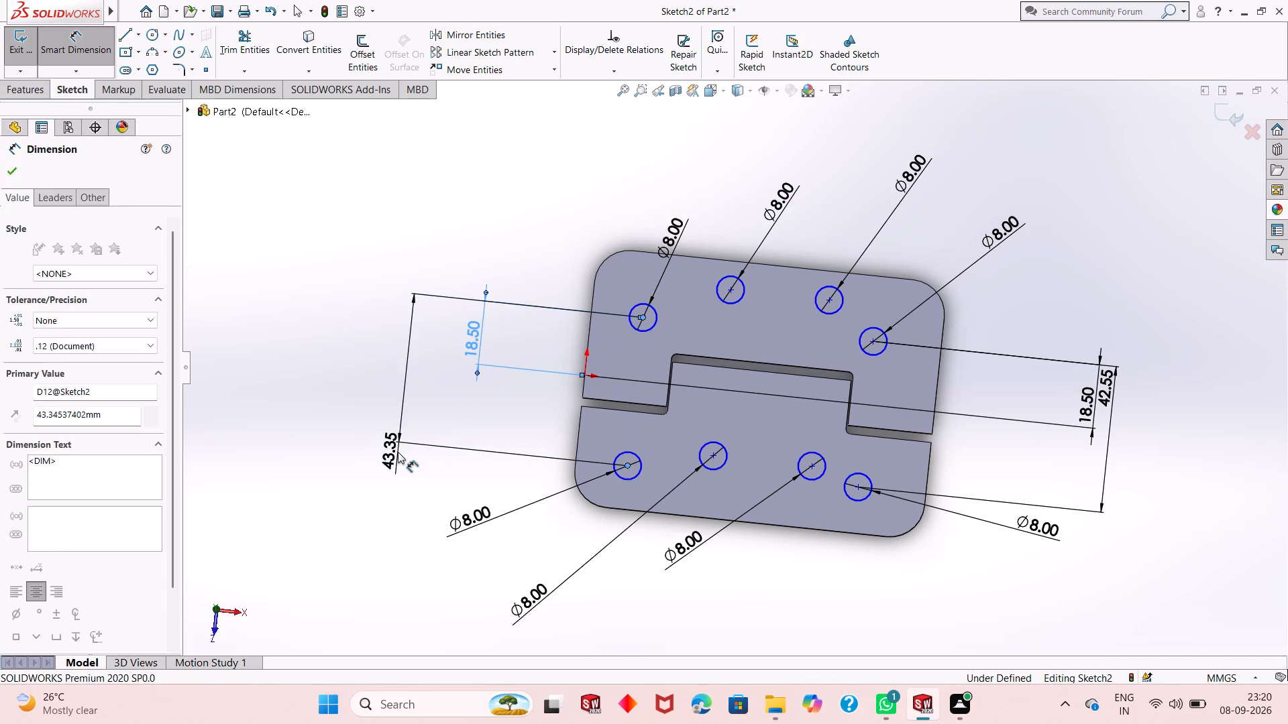
type("37")
key("Return")
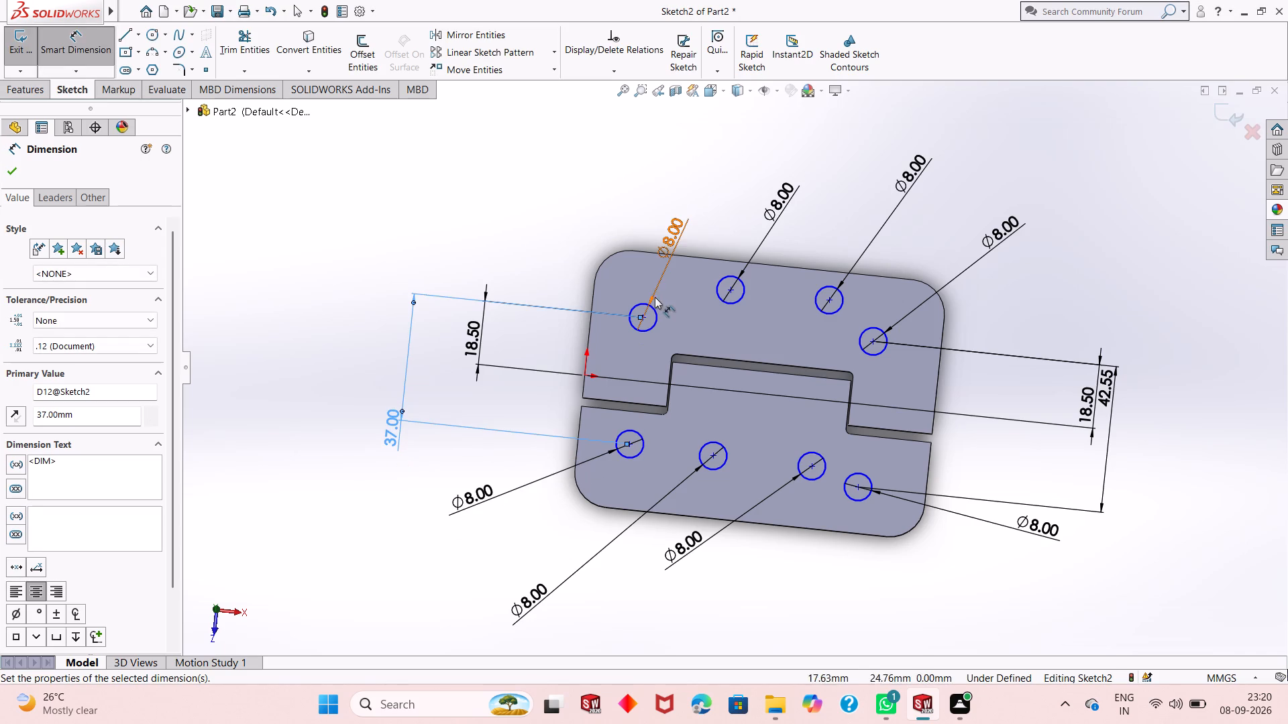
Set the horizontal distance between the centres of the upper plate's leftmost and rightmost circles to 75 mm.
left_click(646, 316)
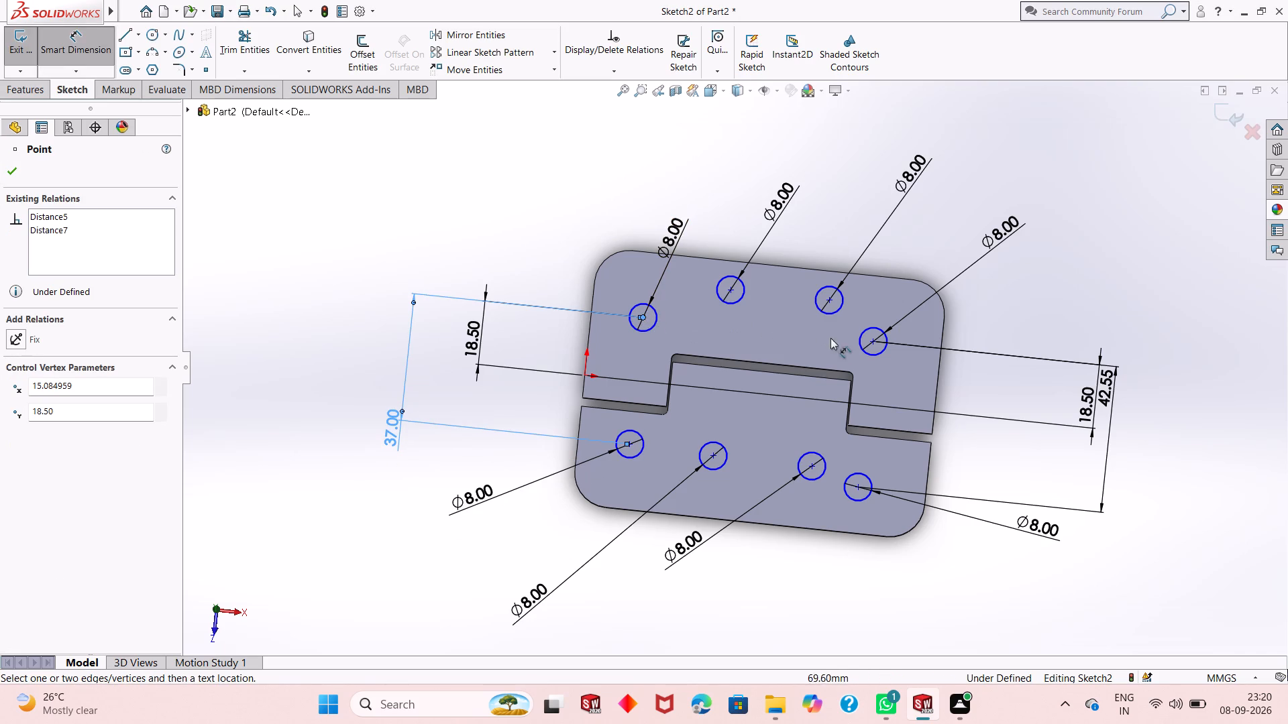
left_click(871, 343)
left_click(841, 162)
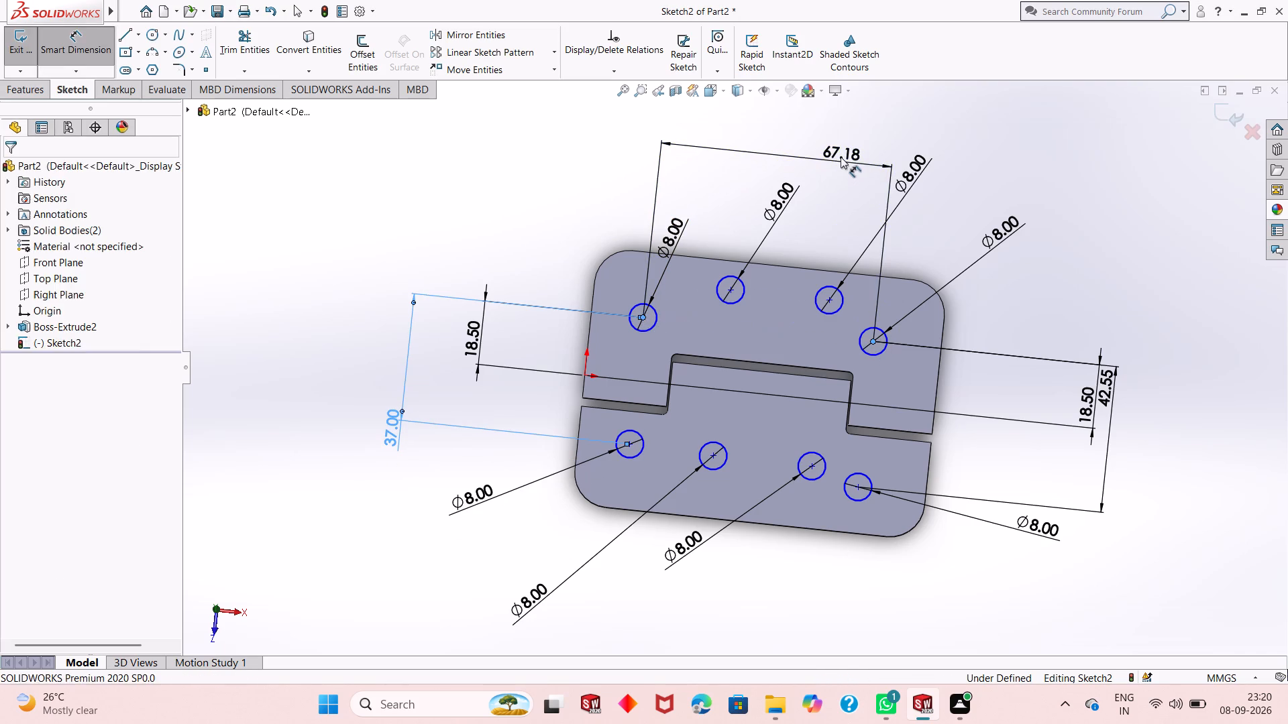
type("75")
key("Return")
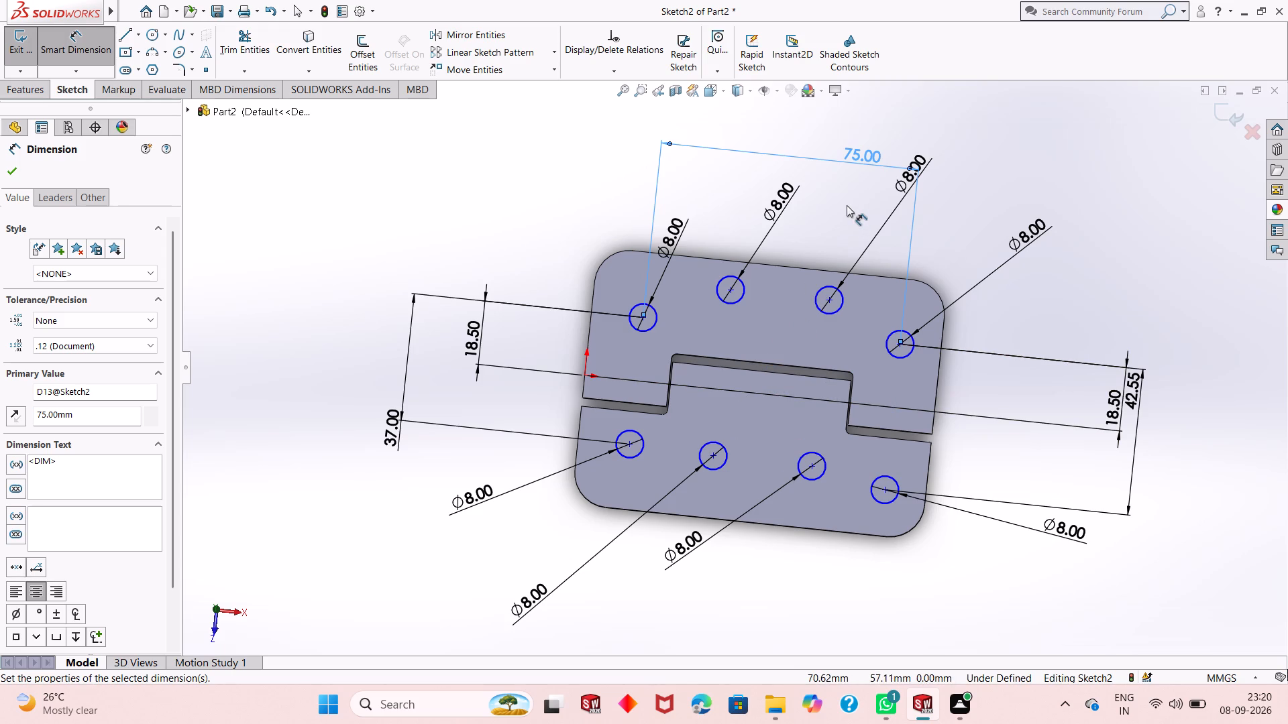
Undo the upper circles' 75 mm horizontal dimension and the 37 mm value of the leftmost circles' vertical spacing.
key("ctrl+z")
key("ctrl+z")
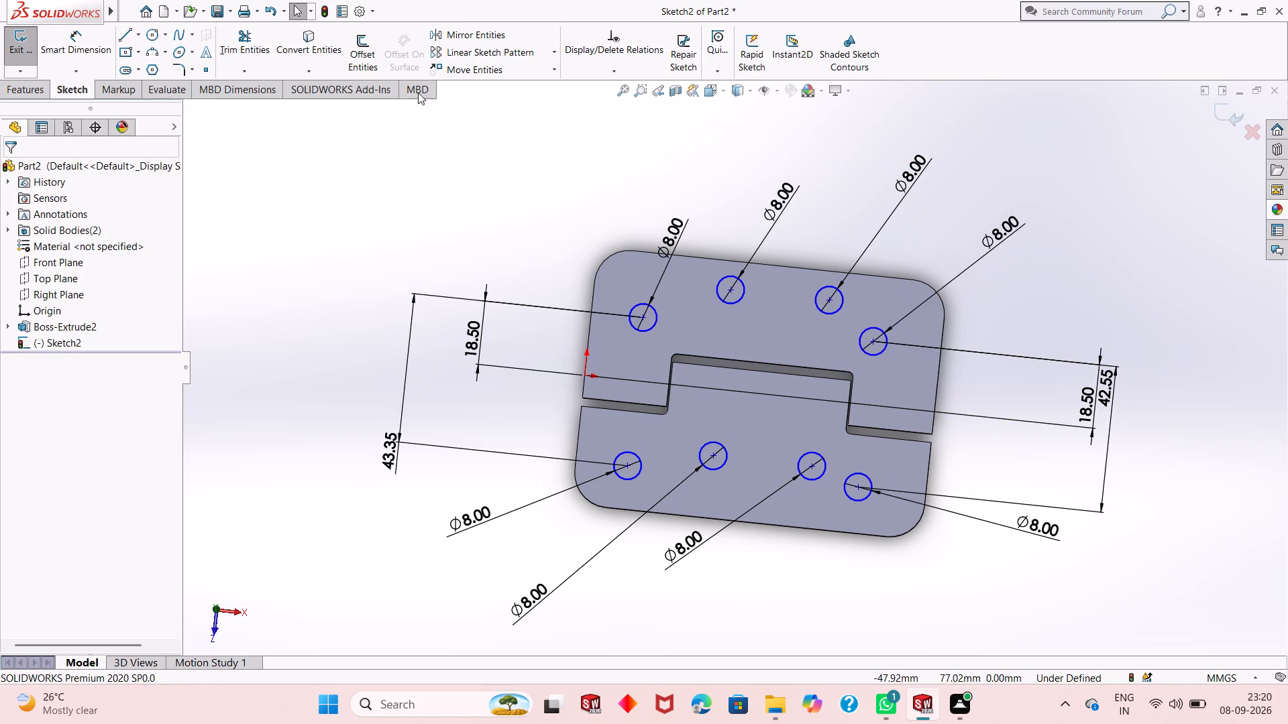
Set the horizontal distance from the upper plate's leftmost circle centre to the midpoint of that plate's notch edge to 37.5 mm.
left_click(58, 42)
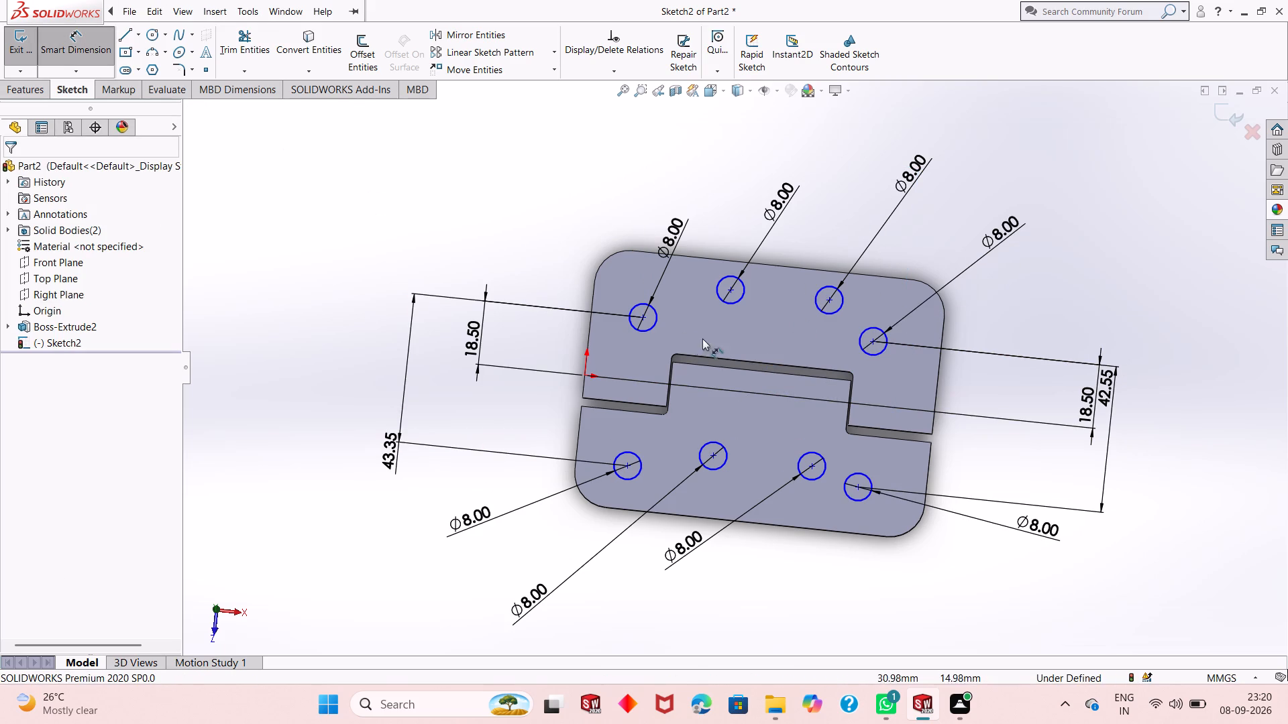
left_click(761, 363)
left_click(643, 319)
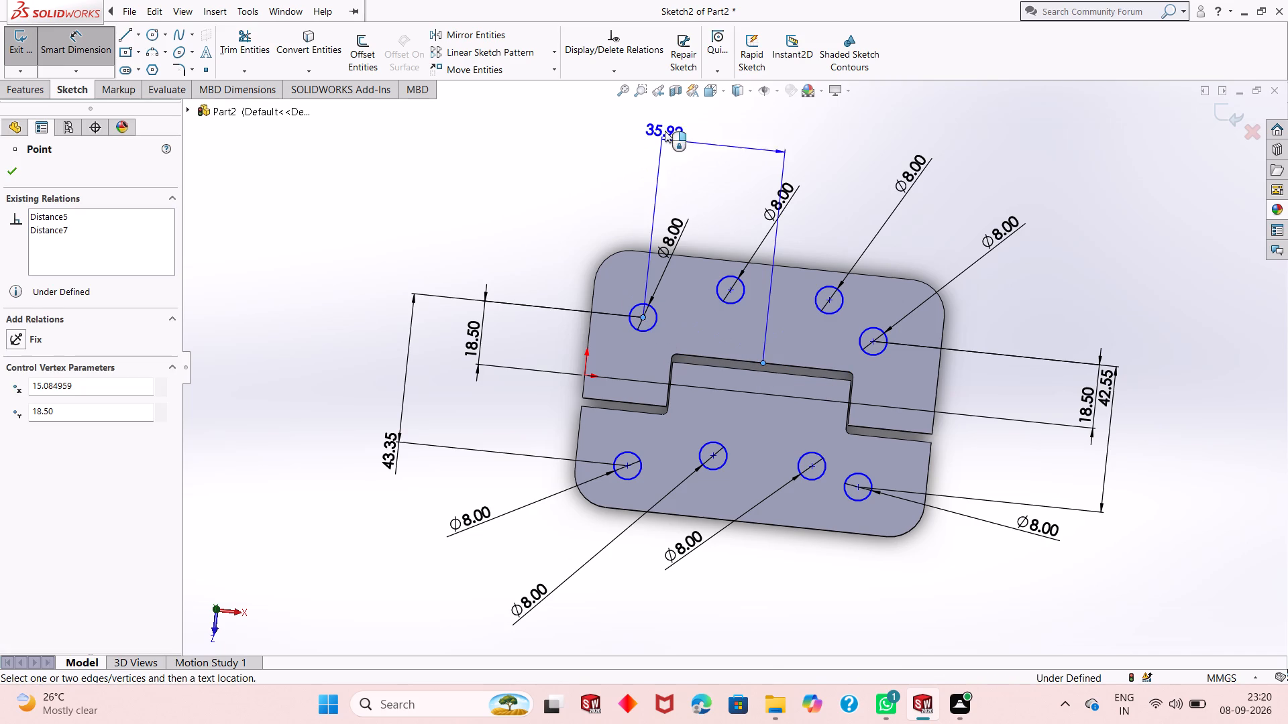
left_click(668, 122)
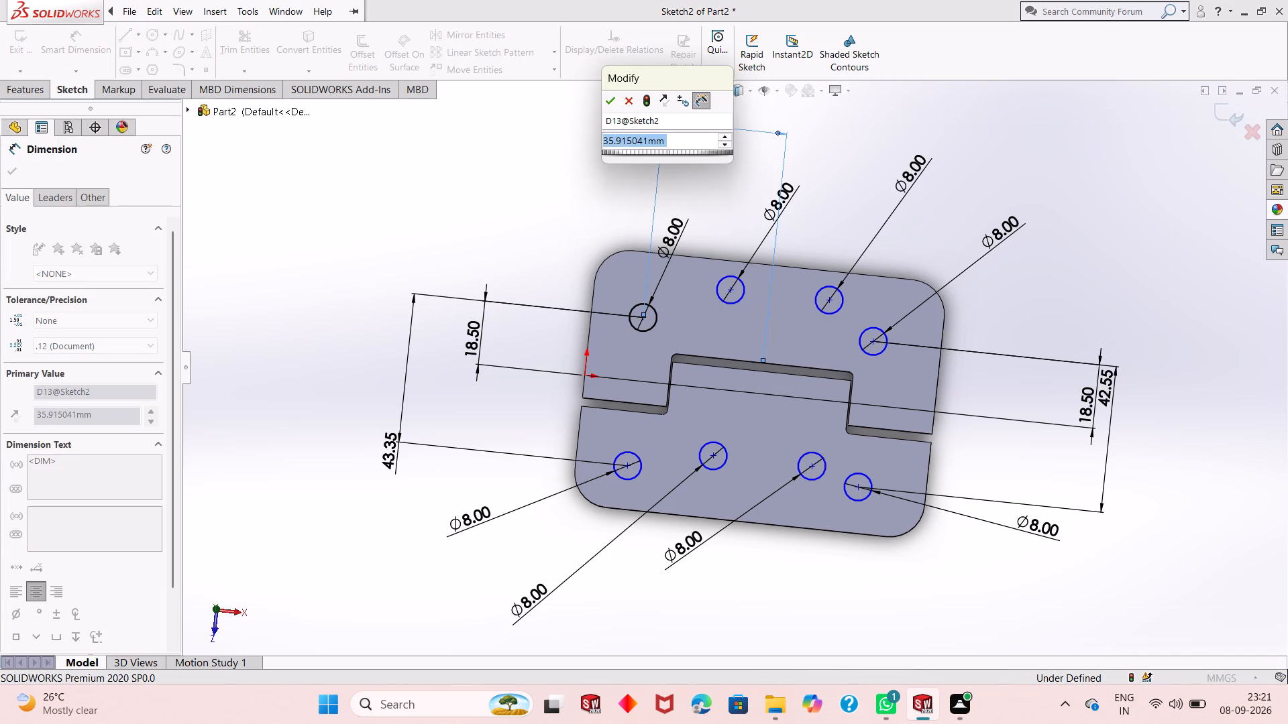
type("37.5")
key("Return")
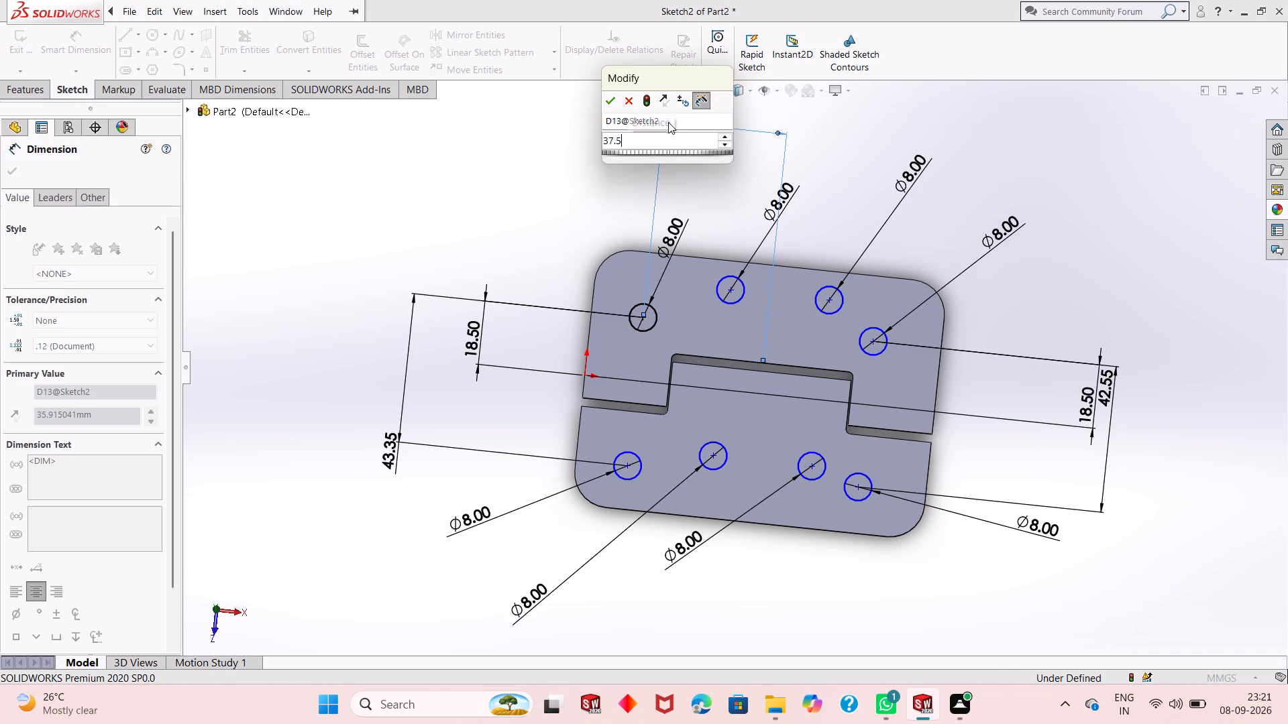
Set the horizontal distance between the centres of the upper plate's leftmost and rightmost circles to 75 mm.
left_click(872, 343)
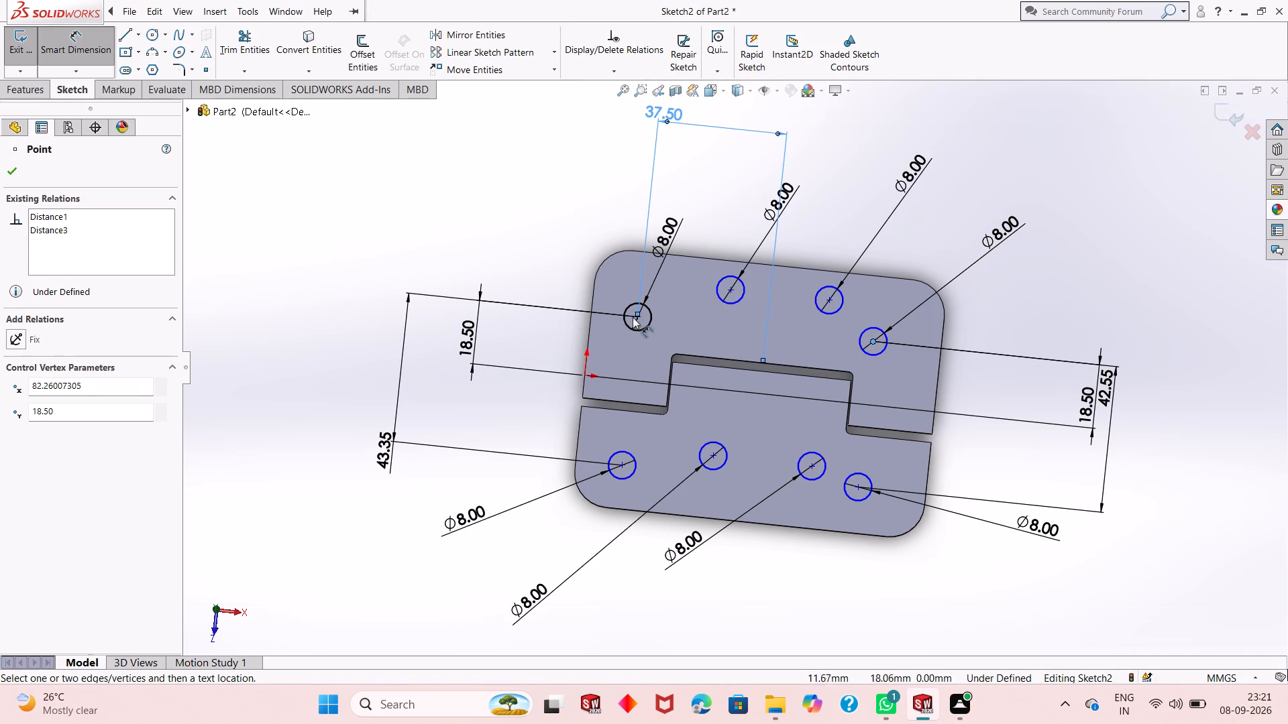
left_click(635, 317)
left_click(761, 153)
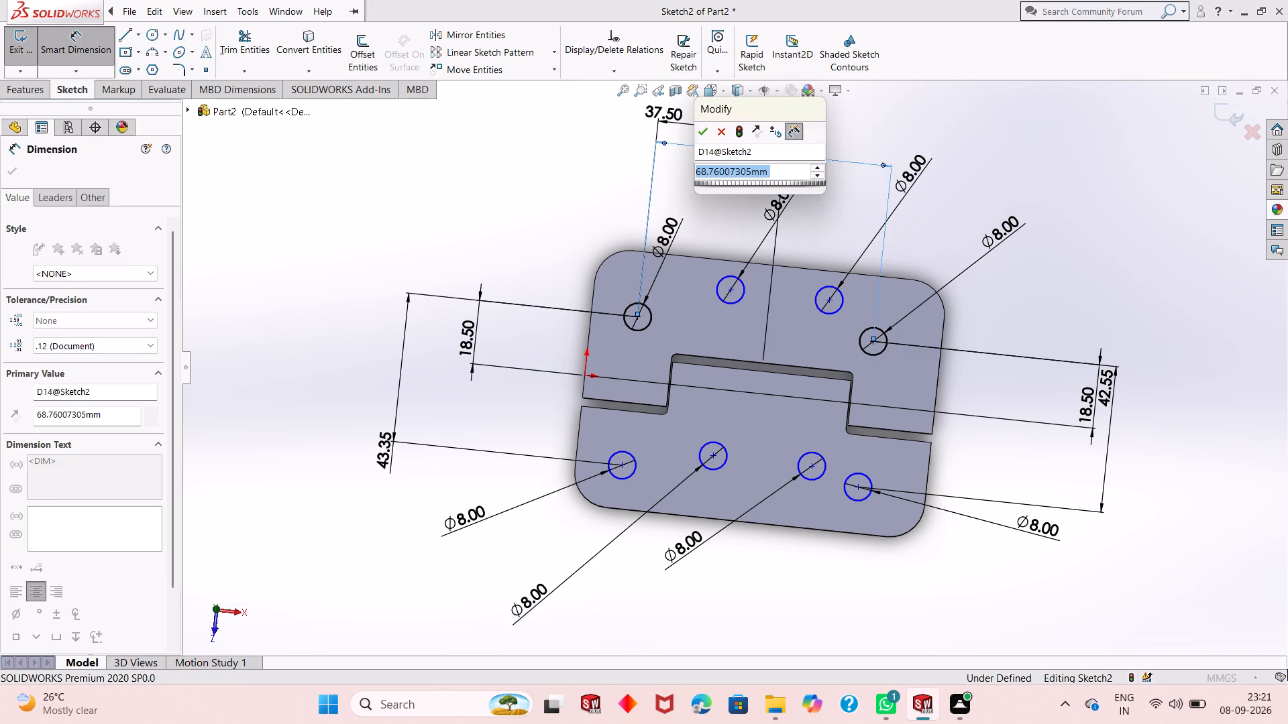
type("75")
key("Return")
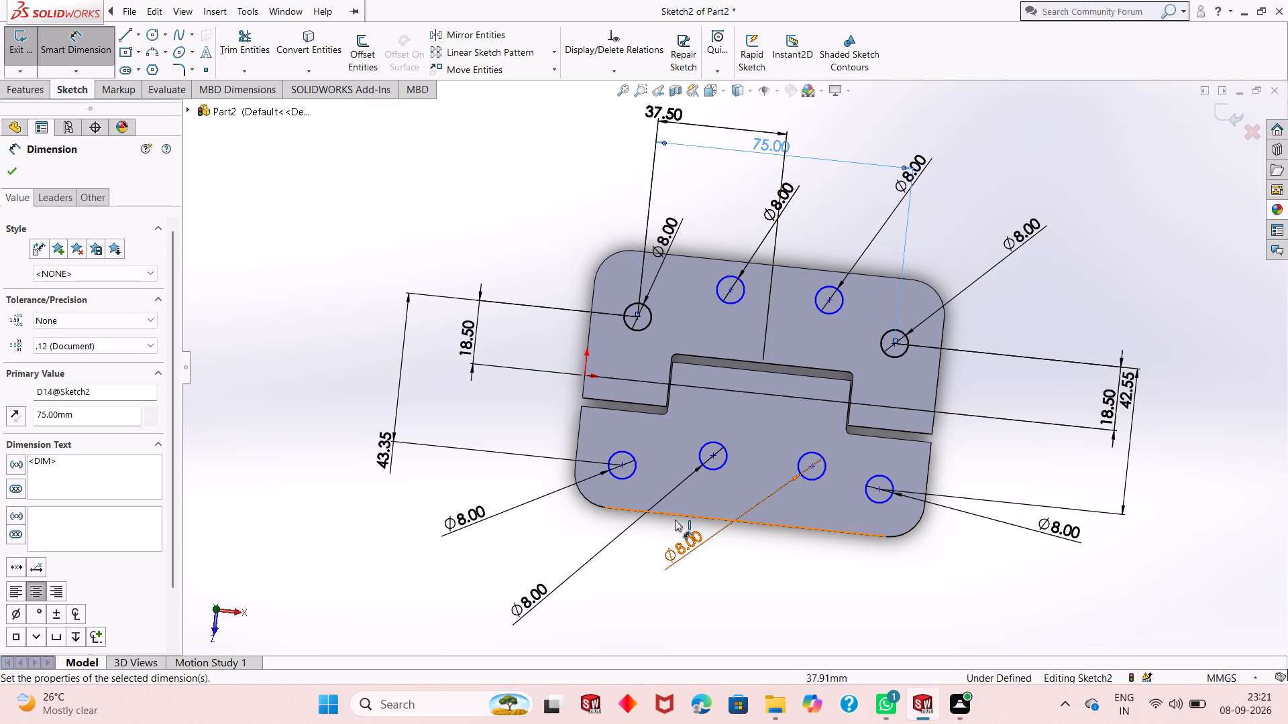
Dimension the horizontal distance from the lower plate's leftmost circle centre to the midpoint of its raised middle edge at 37.5 mm.
left_click(624, 465)
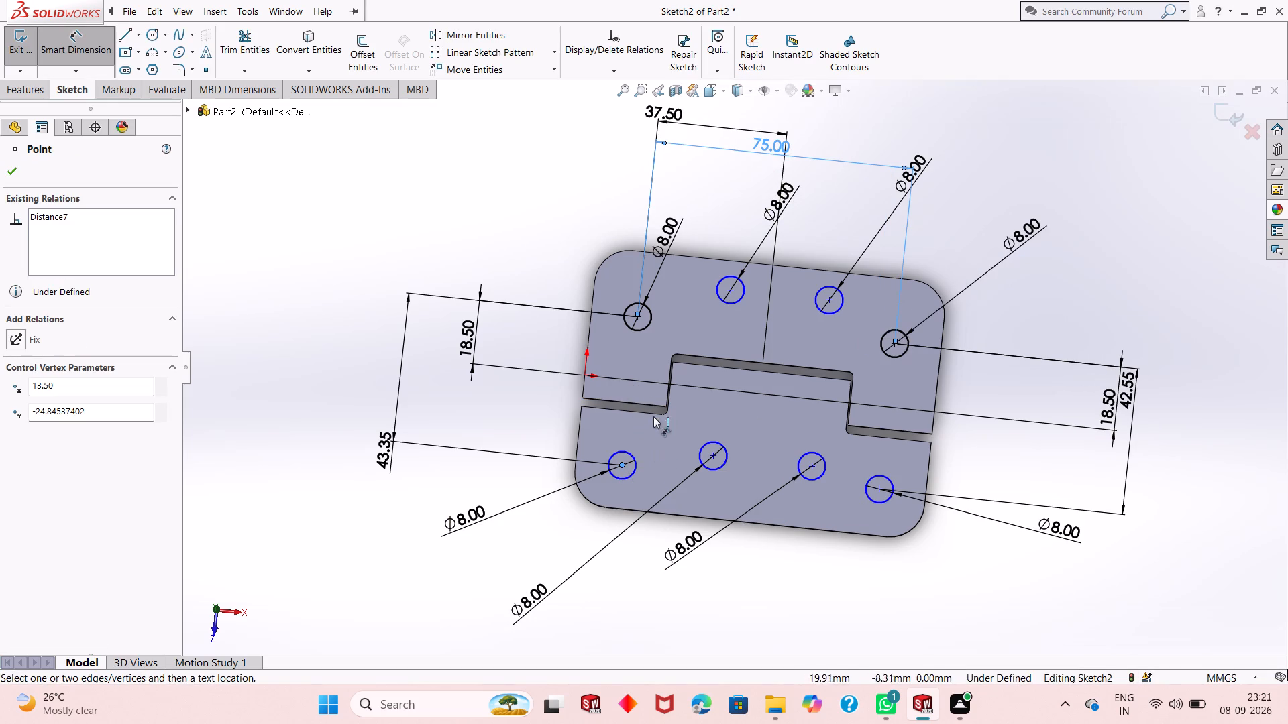
left_click(763, 371)
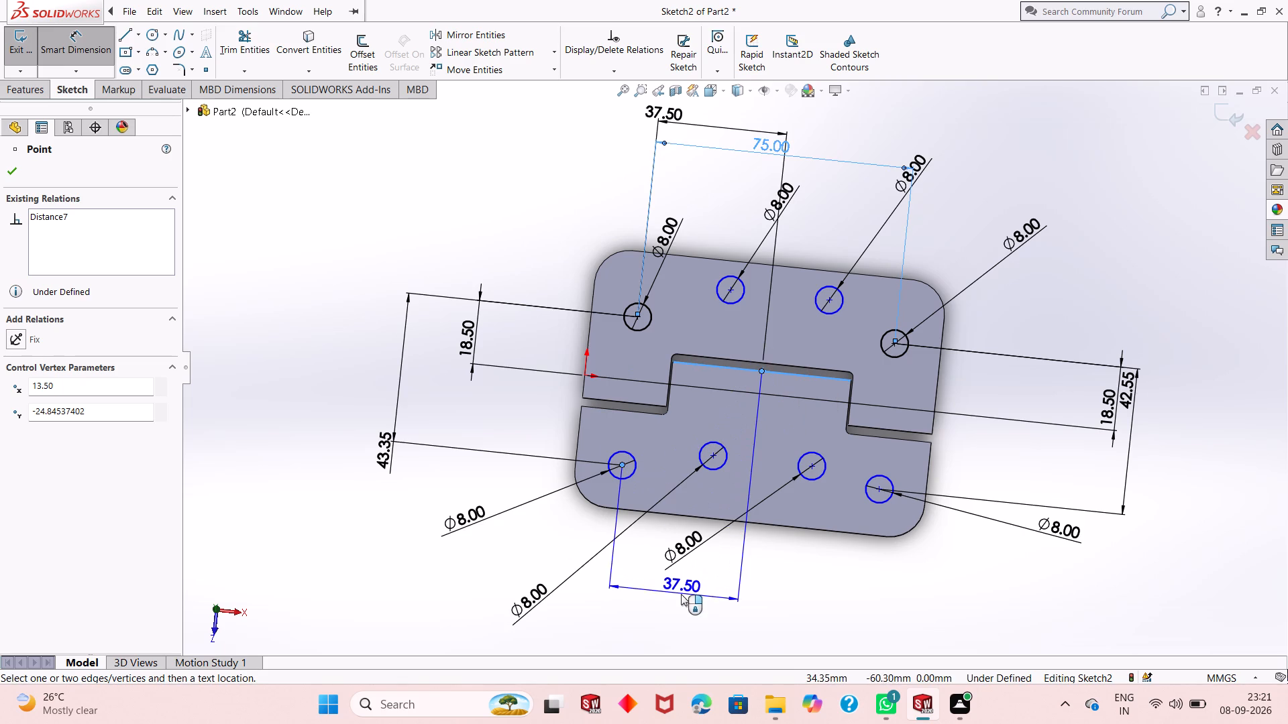
left_click(681, 595)
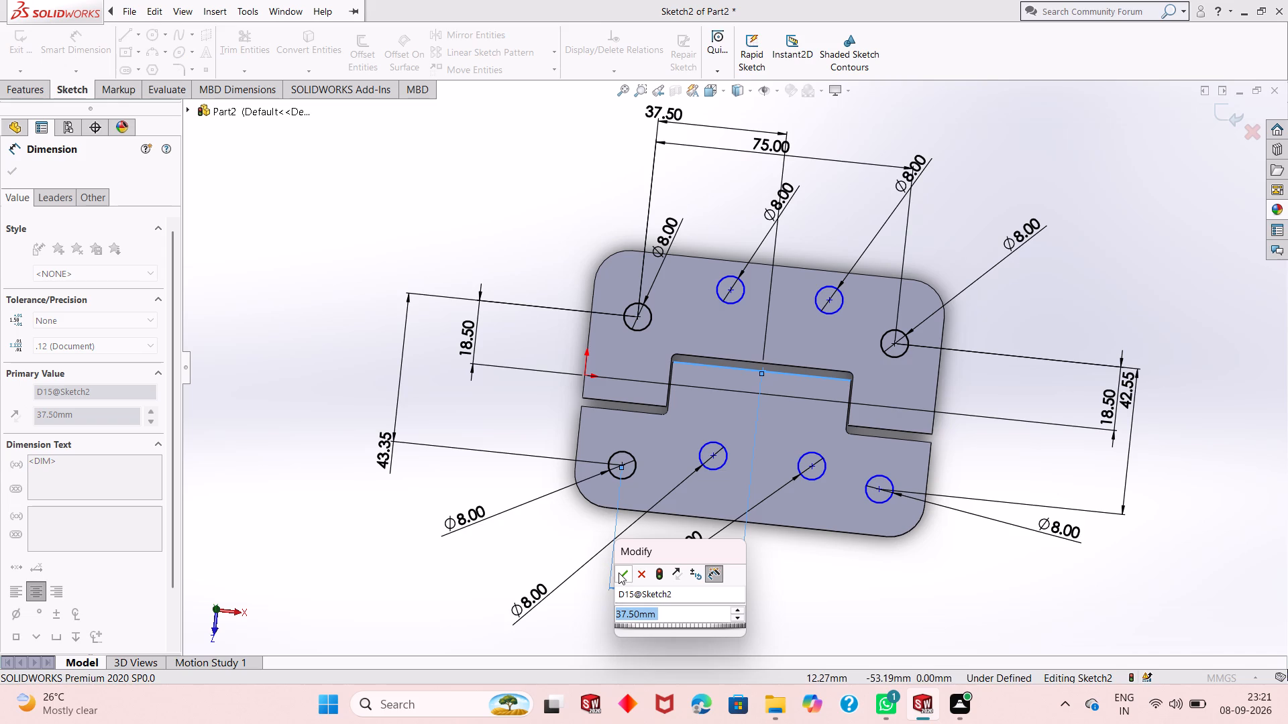
left_click(619, 574)
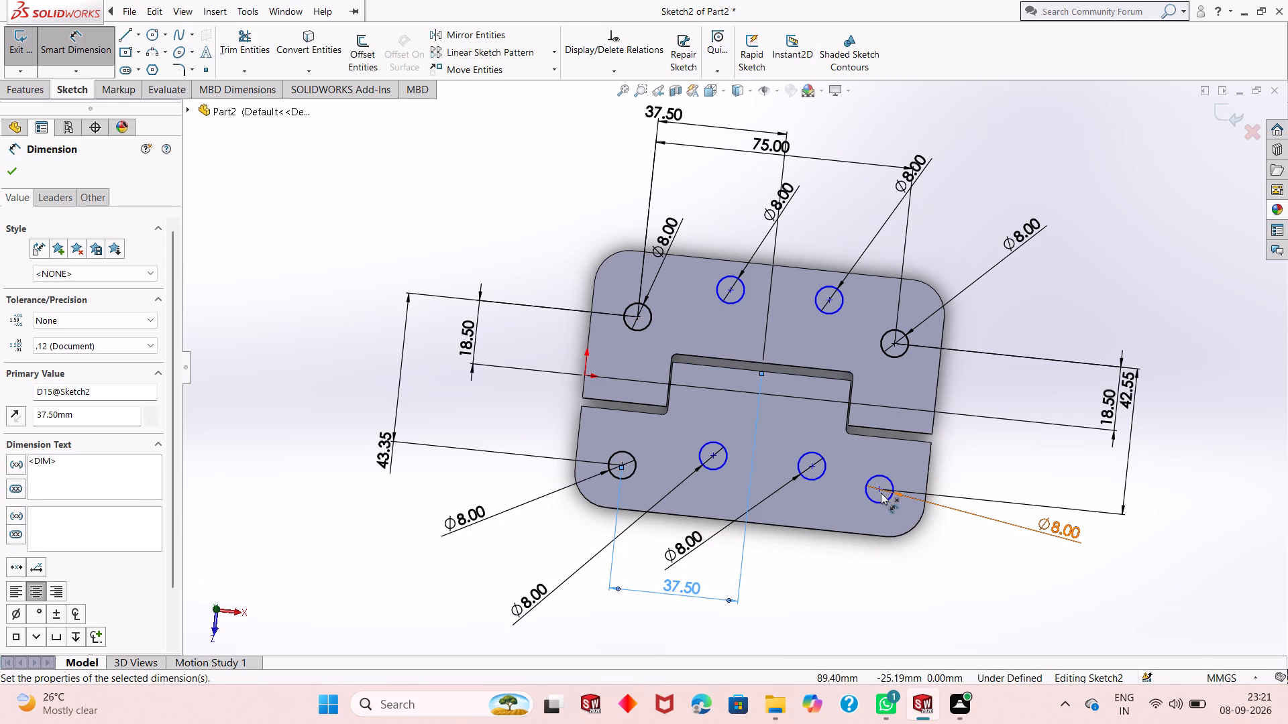
Dimension the horizontal distance between the centres of the lower plate's leftmost and rightmost circles at 75 mm.
left_click(880, 492)
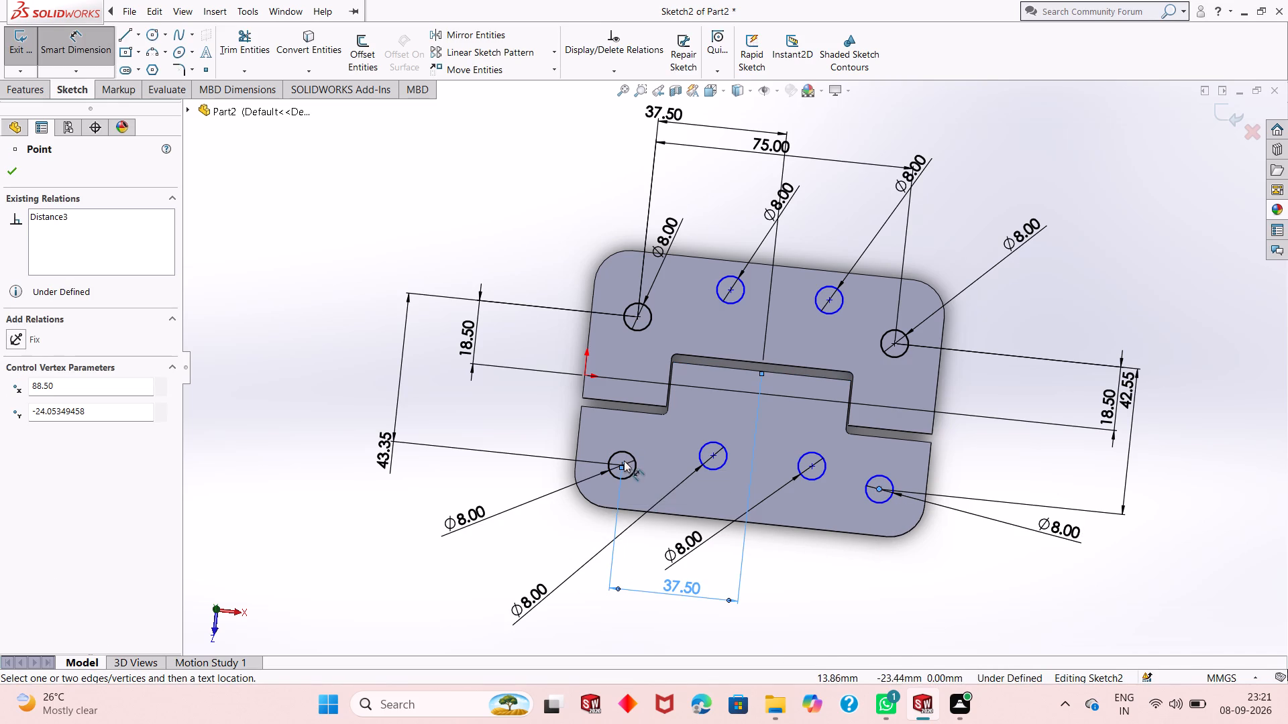
left_click(625, 464)
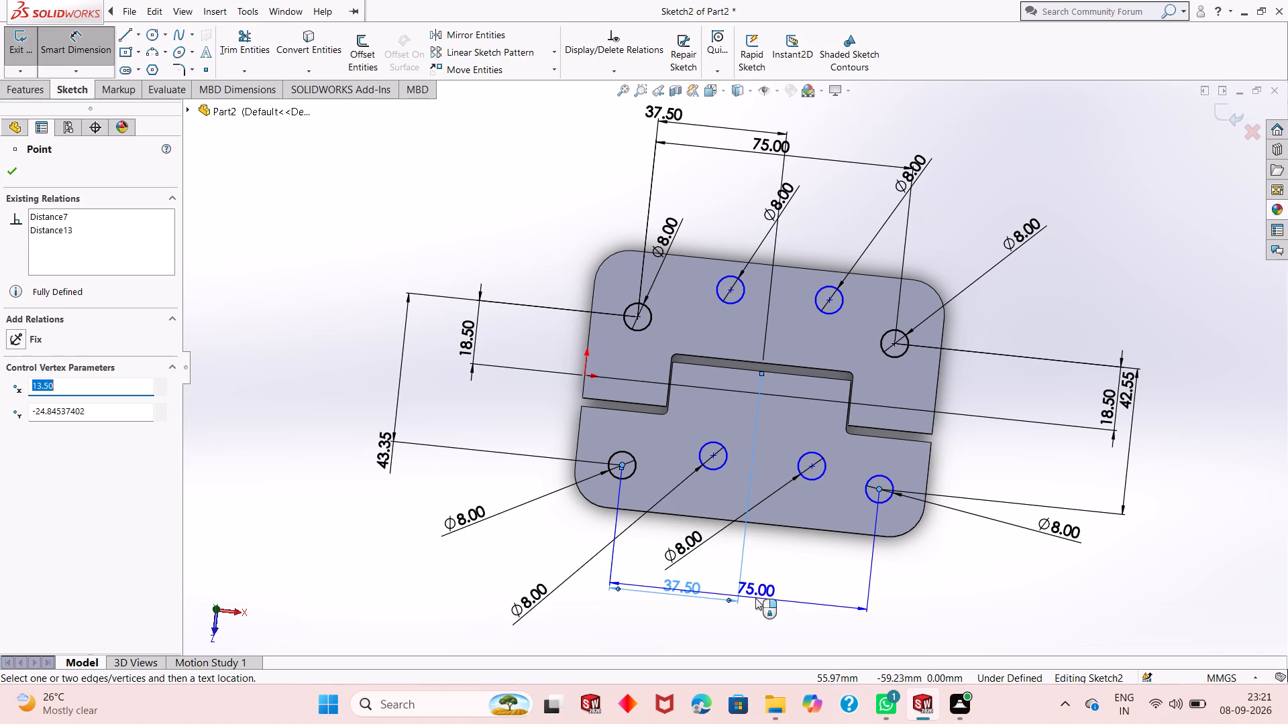
left_click(755, 598)
left_click(697, 579)
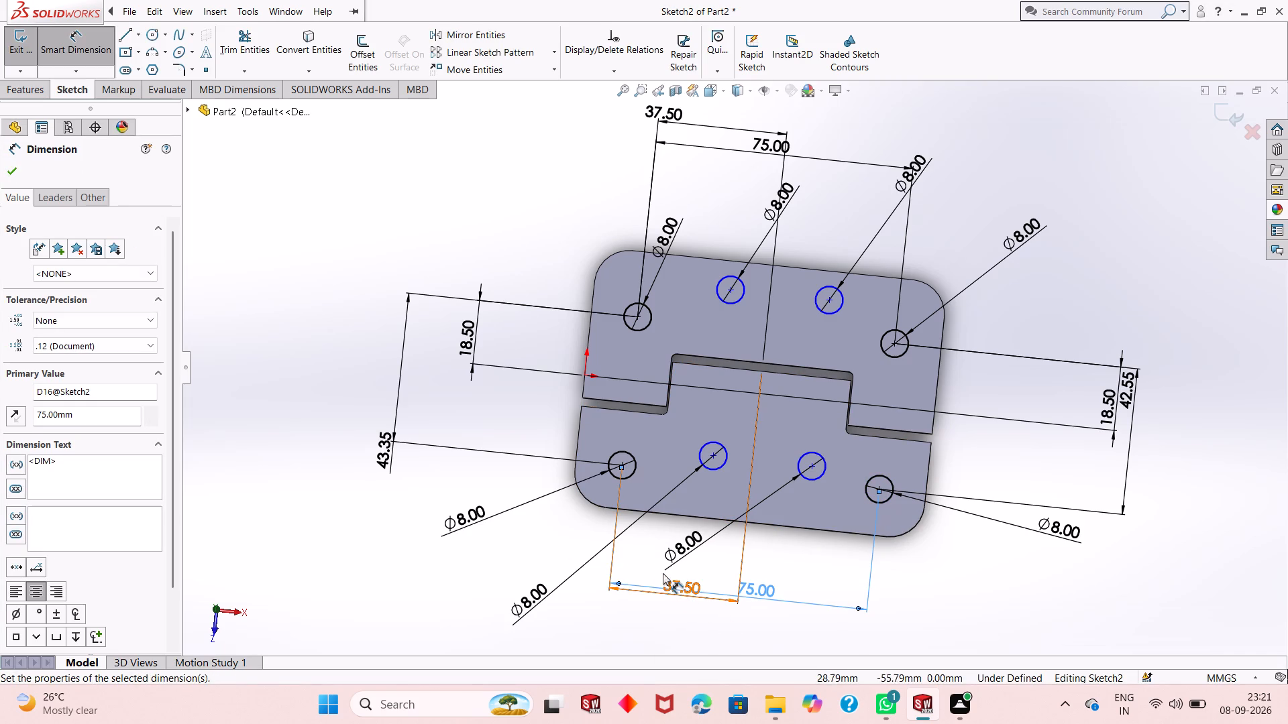
Set the vertical spacing between upper and lower circle centres to 37 mm for both the leftmost and rightmost pairs.
left_click(391, 450)
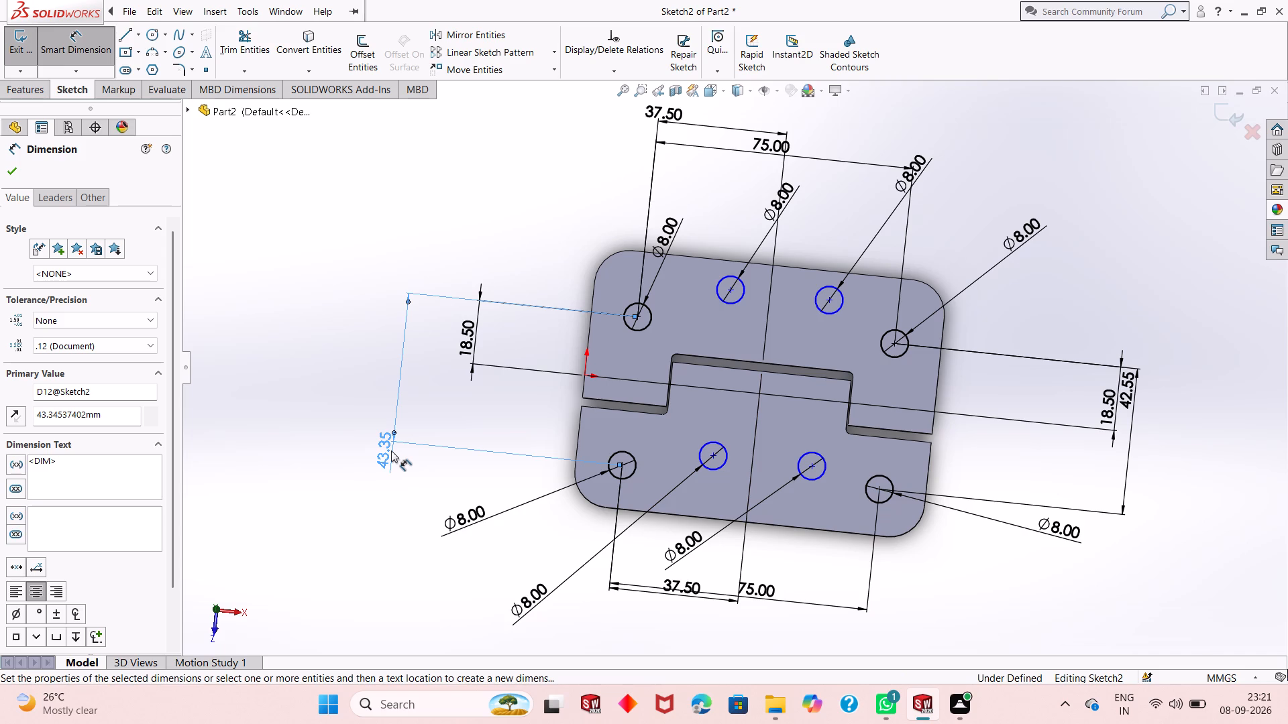
double_click(391, 450)
type("37")
key("Return")
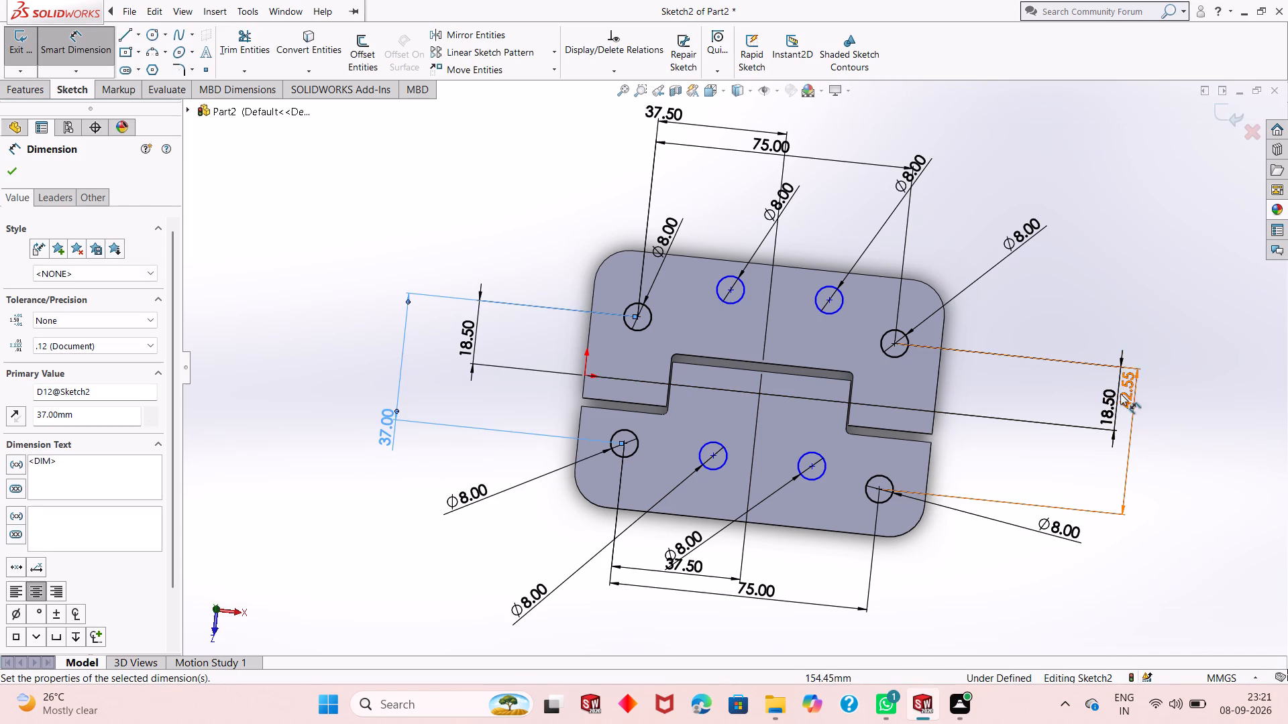
double_click(1129, 387)
type("37")
key("Return")
key("Escape")
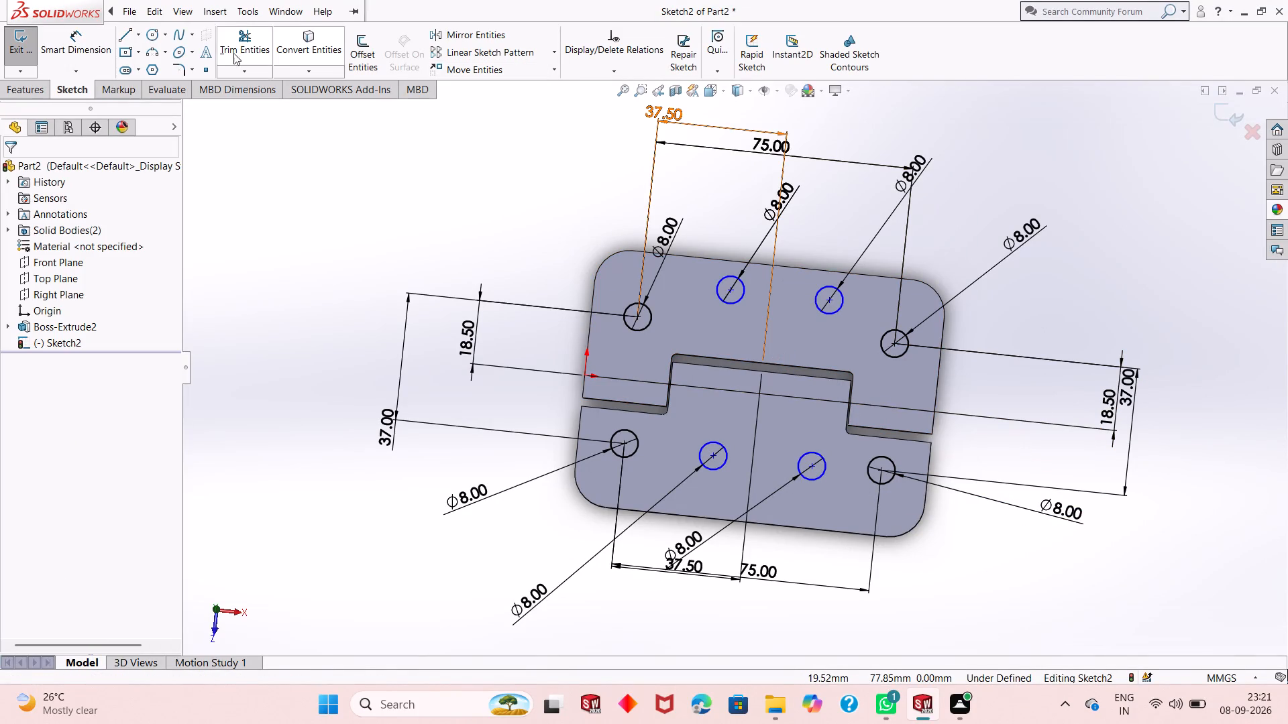
Dimension the horizontal distance from the upper plate's notch-edge midpoint to its inner left circle centre at 12.5 mm.
left_click(80, 42)
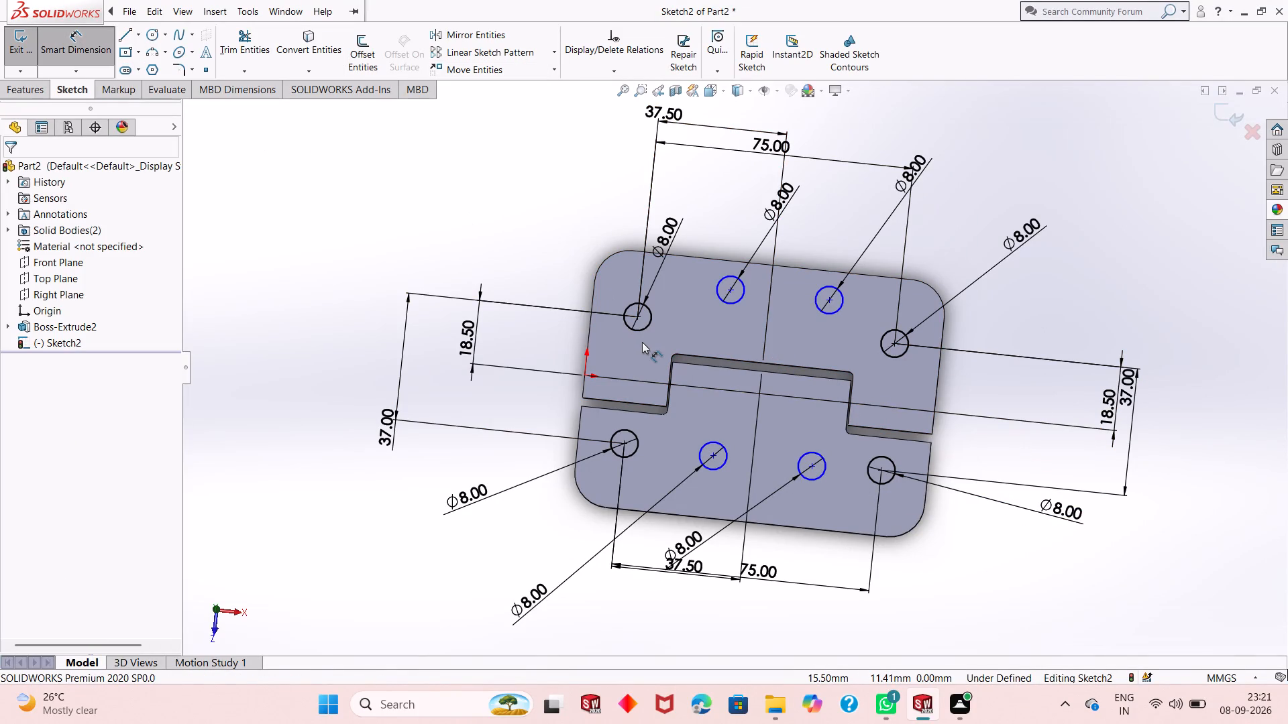
left_click(761, 364)
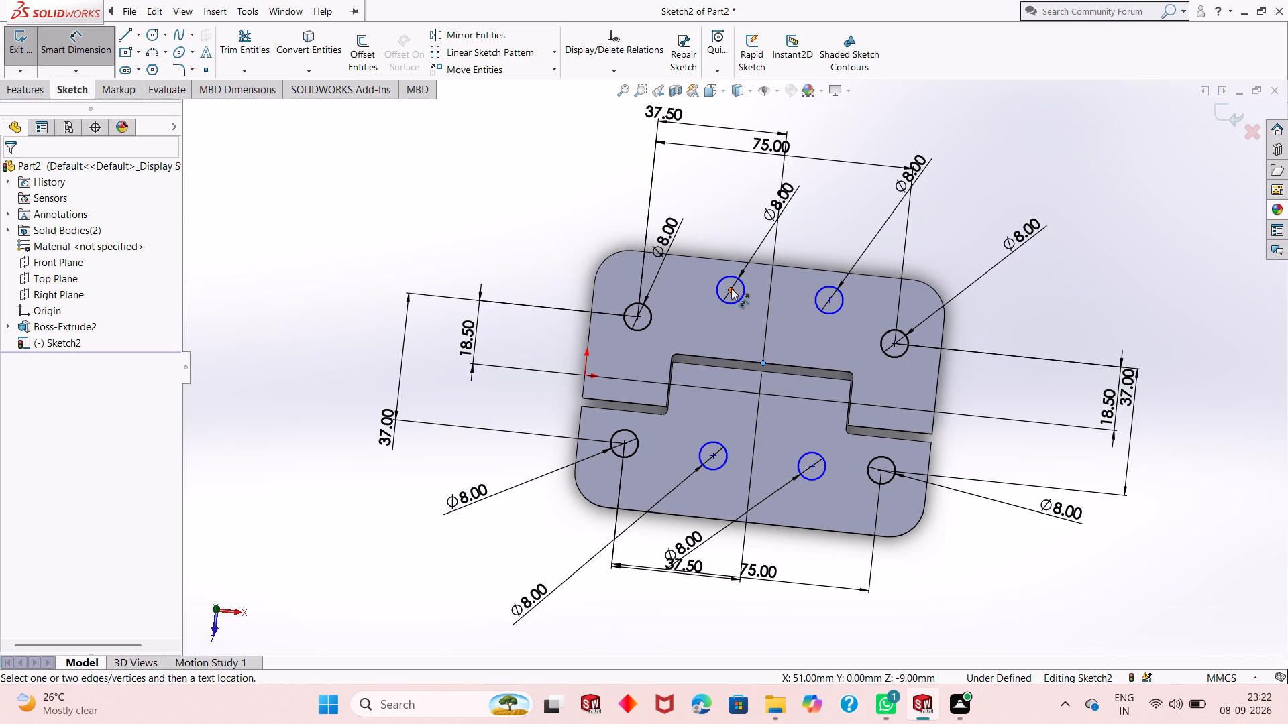
left_click(731, 288)
left_click(745, 208)
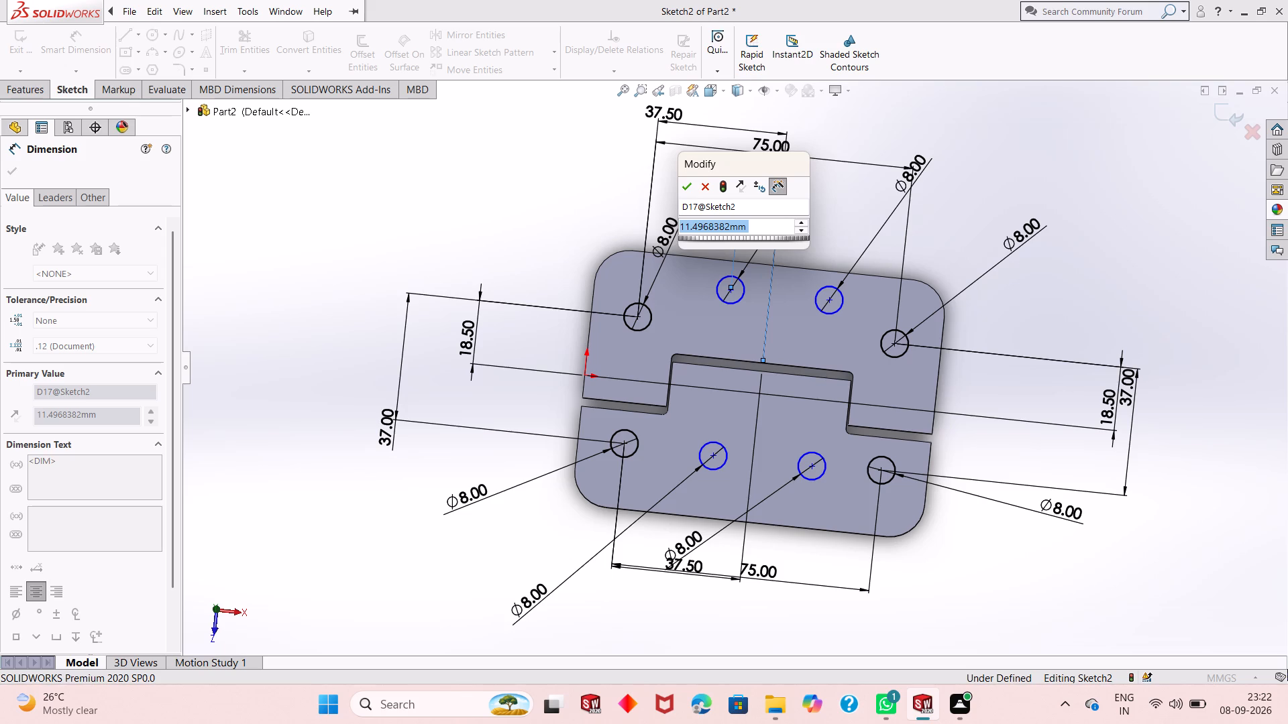
type("12.5")
key("Return")
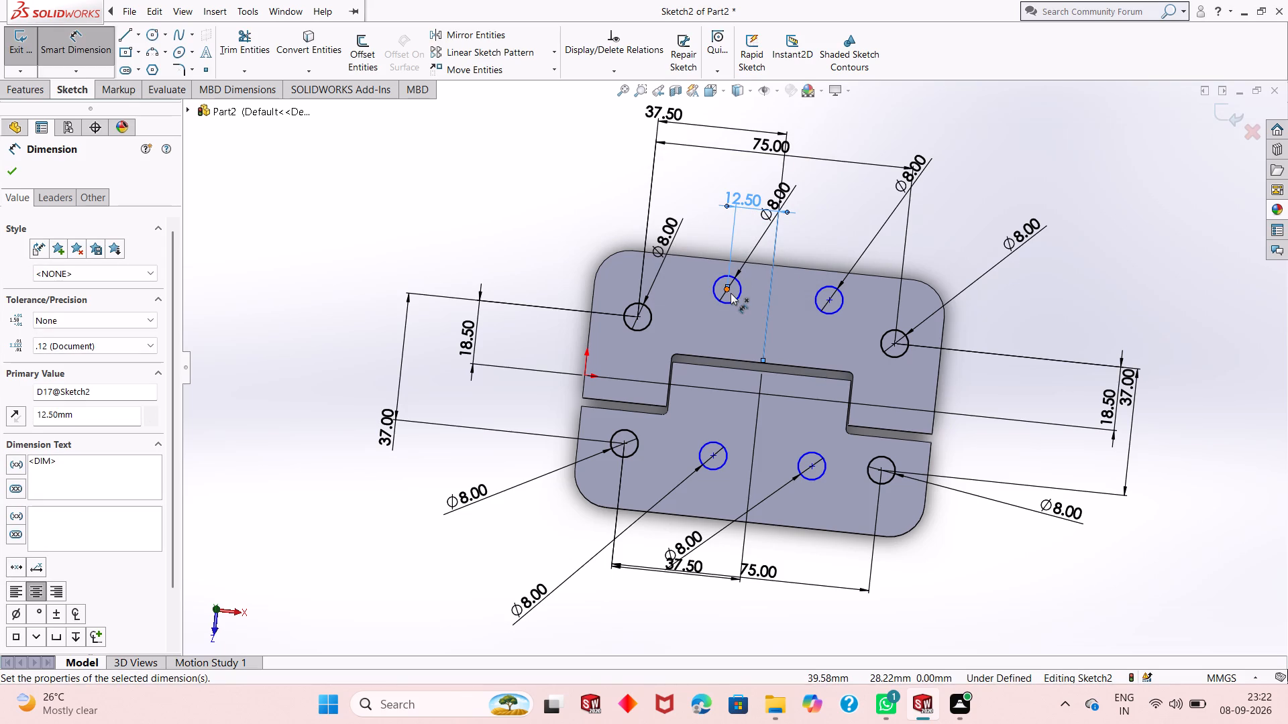
Set the horizontal distance between the centres of the upper plate's two inner circles to 25 mm.
left_click(731, 293)
left_click(831, 298)
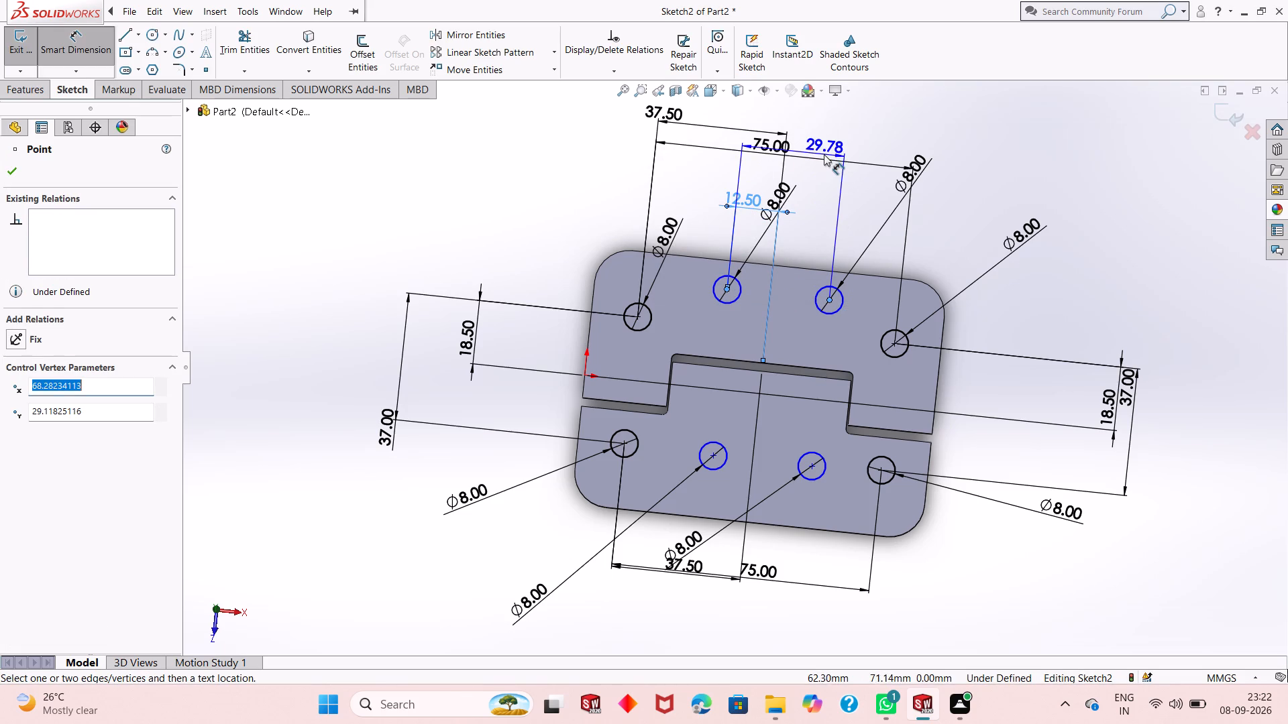
left_click(824, 154)
type("25")
key("Return")
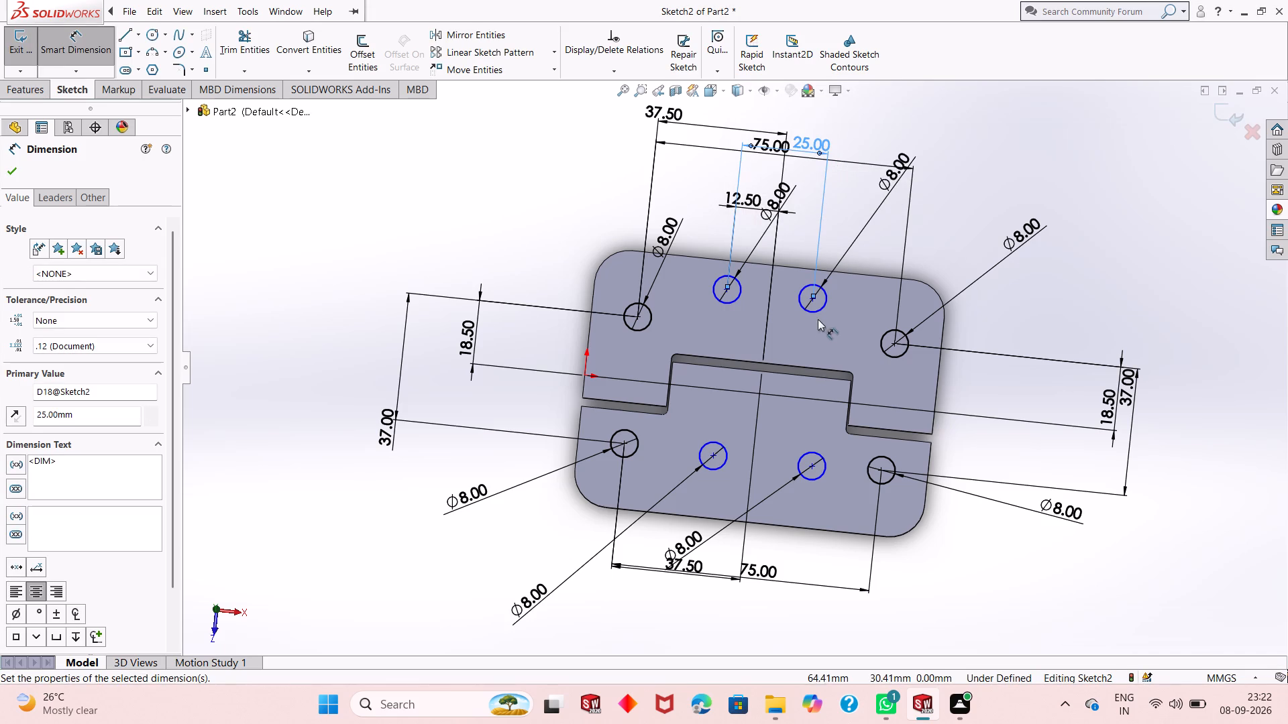
Dimension the vertical distance from the origin to each of the upper plate's two inner circle centres at 27.5 mm.
left_click(725, 290)
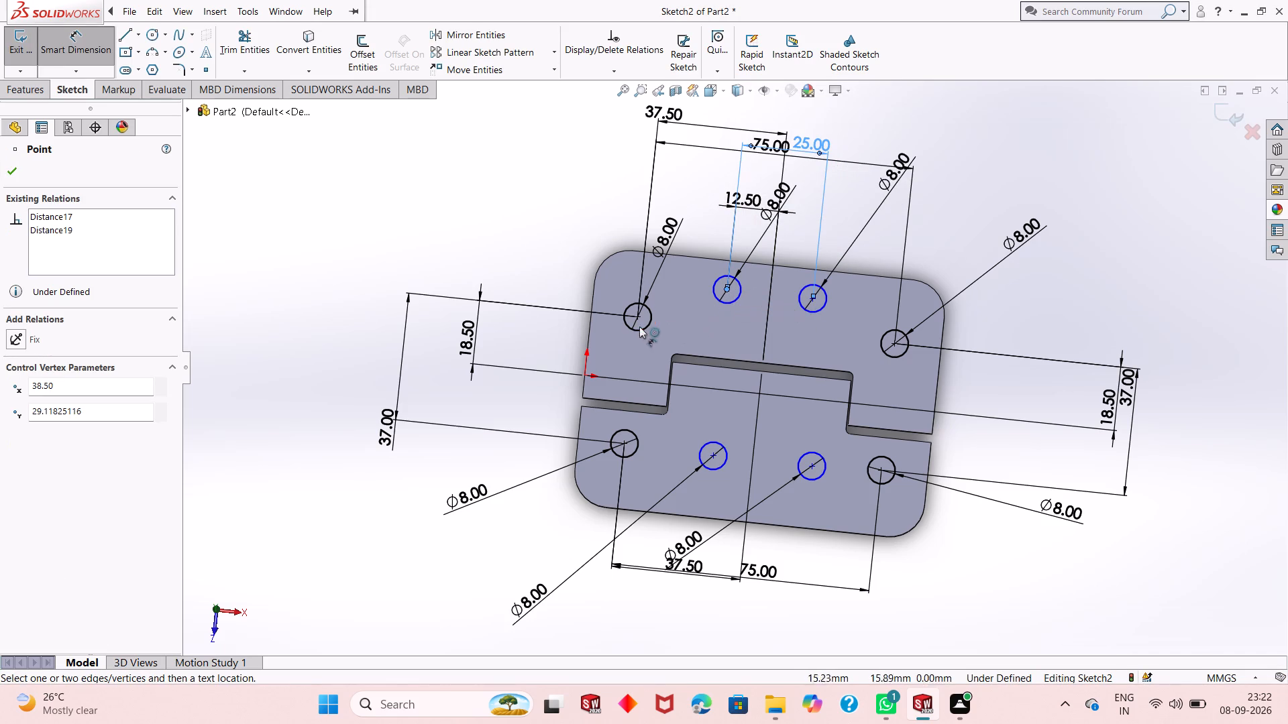
left_click(584, 375)
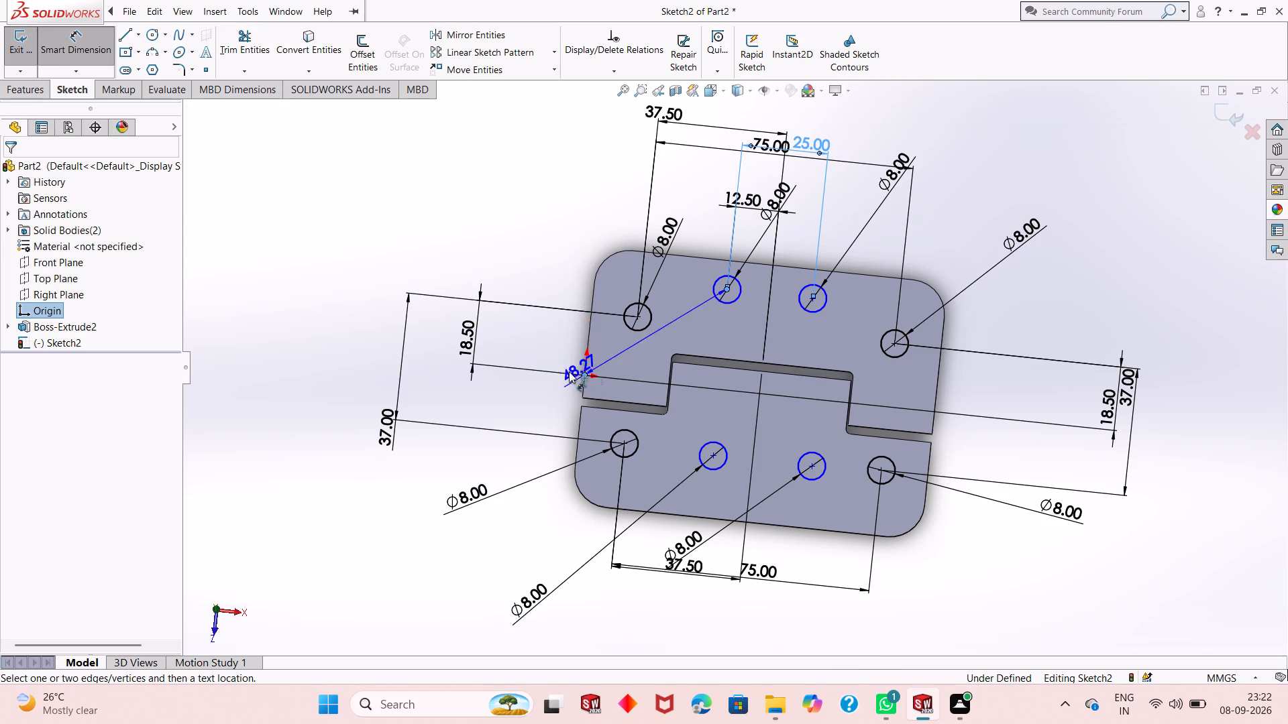
left_click(524, 363)
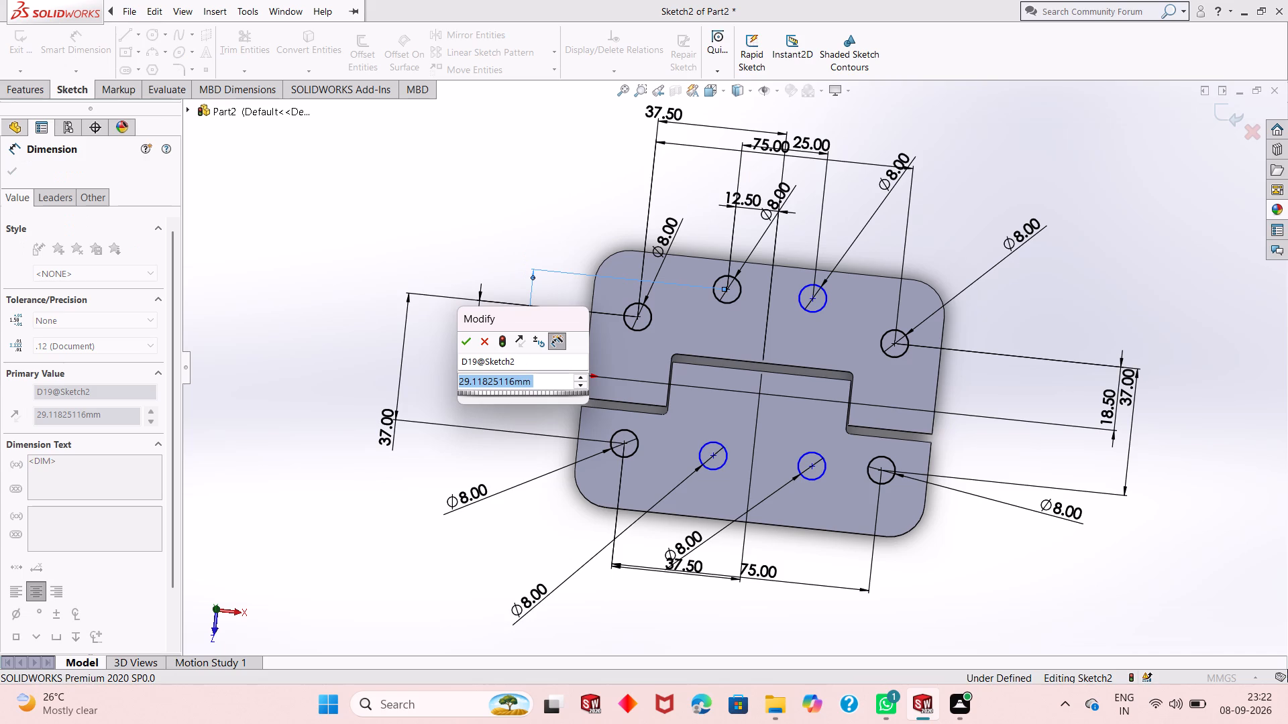
type("27.5")
key("Return")
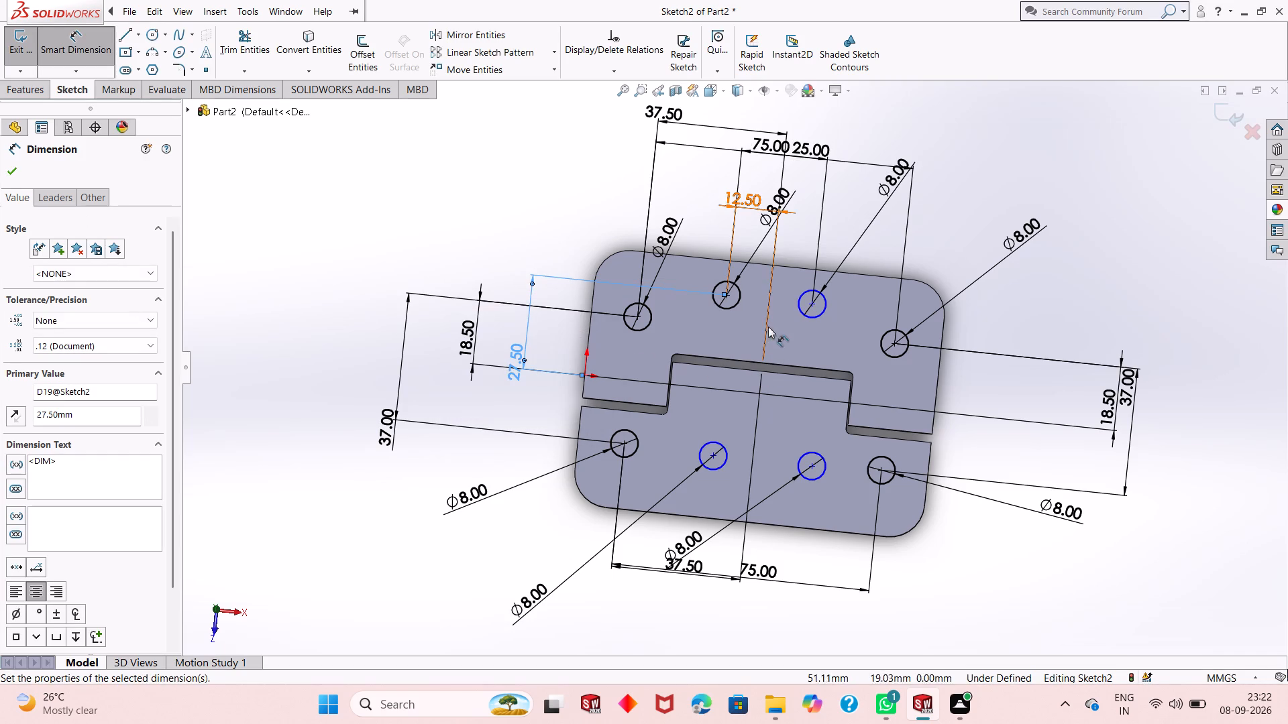
left_click(812, 308)
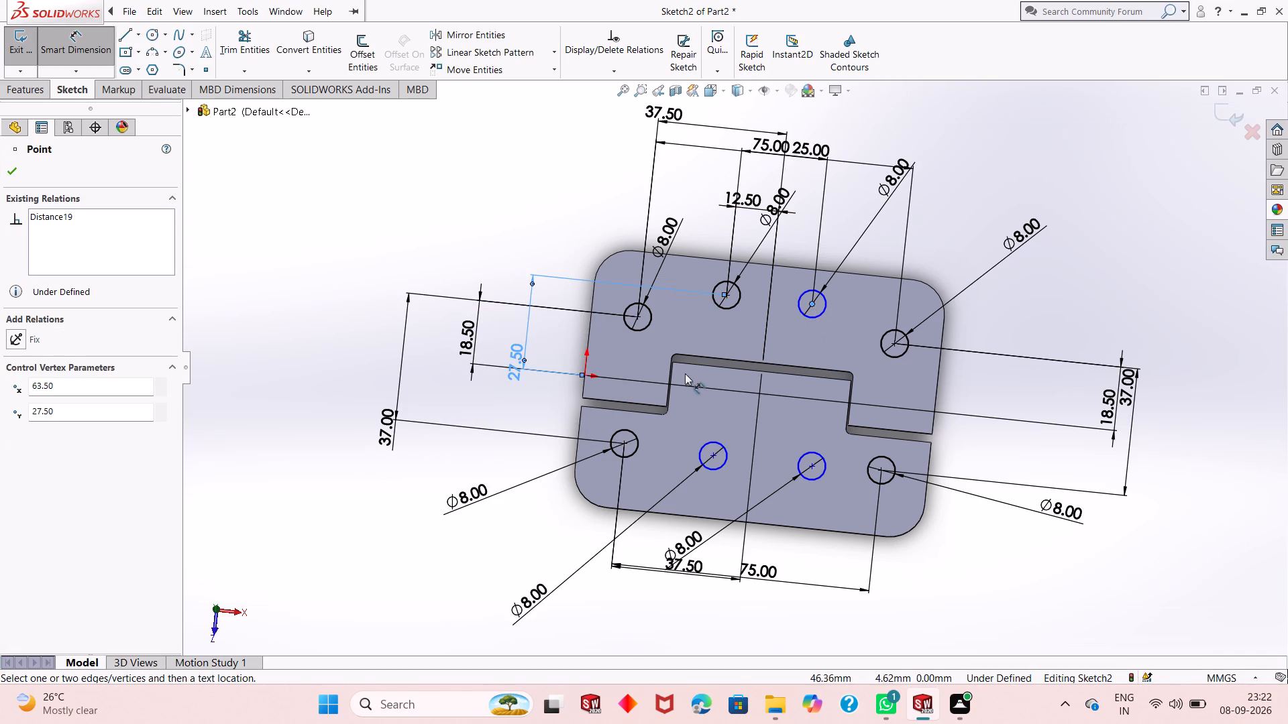
left_click(586, 376)
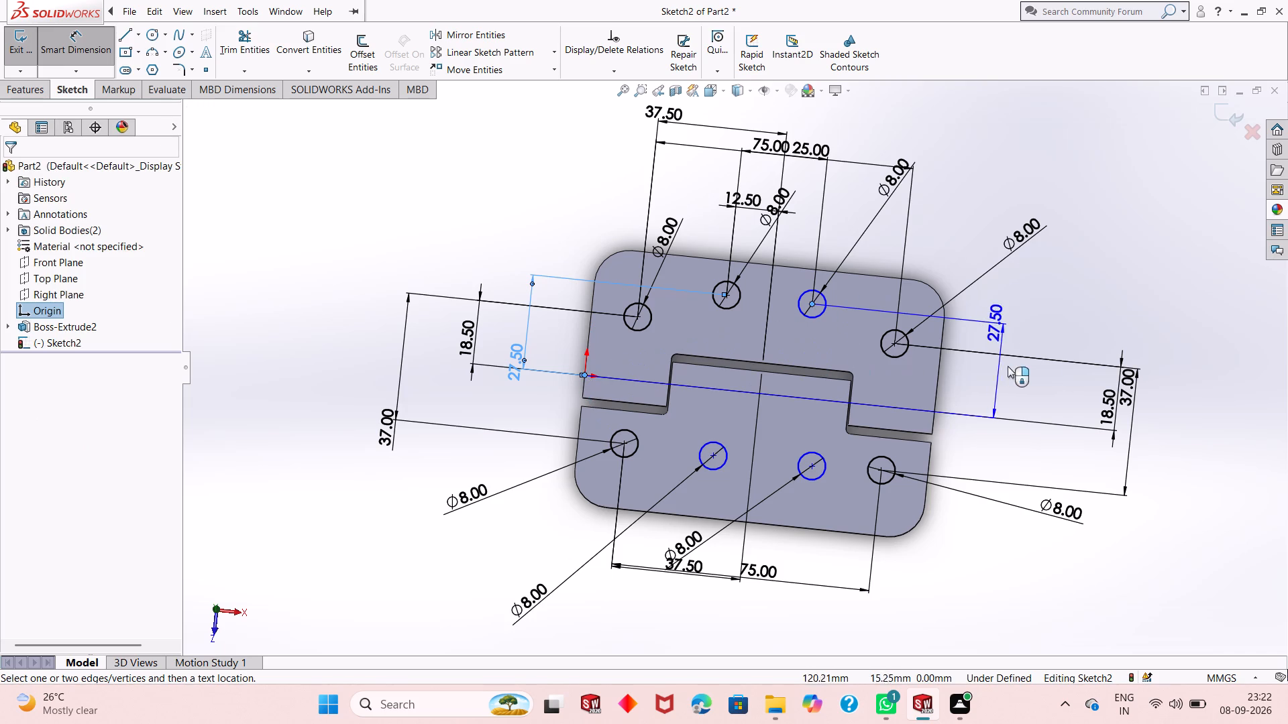
left_click(1087, 357)
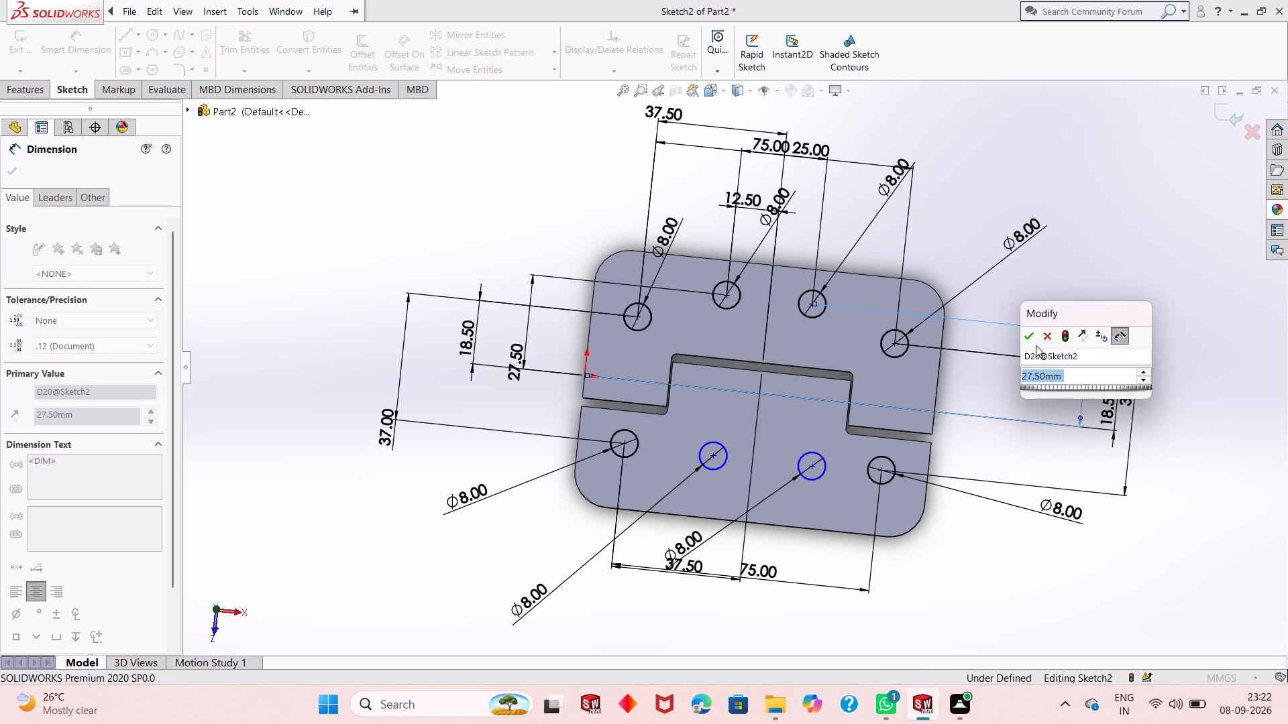
left_click(1028, 340)
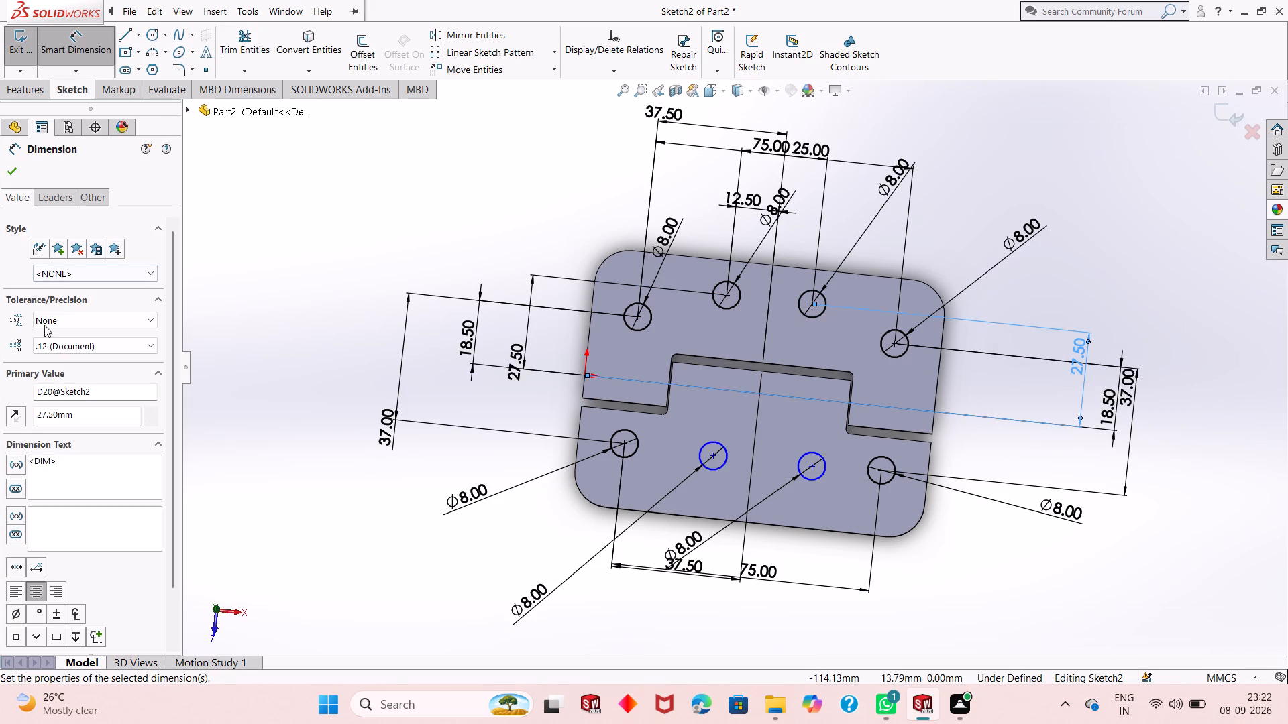
Dimension the horizontal distance from the lower plate's inner left circle centre to its raised middle edge's midpoint at 12.5 mm.
left_click(714, 457)
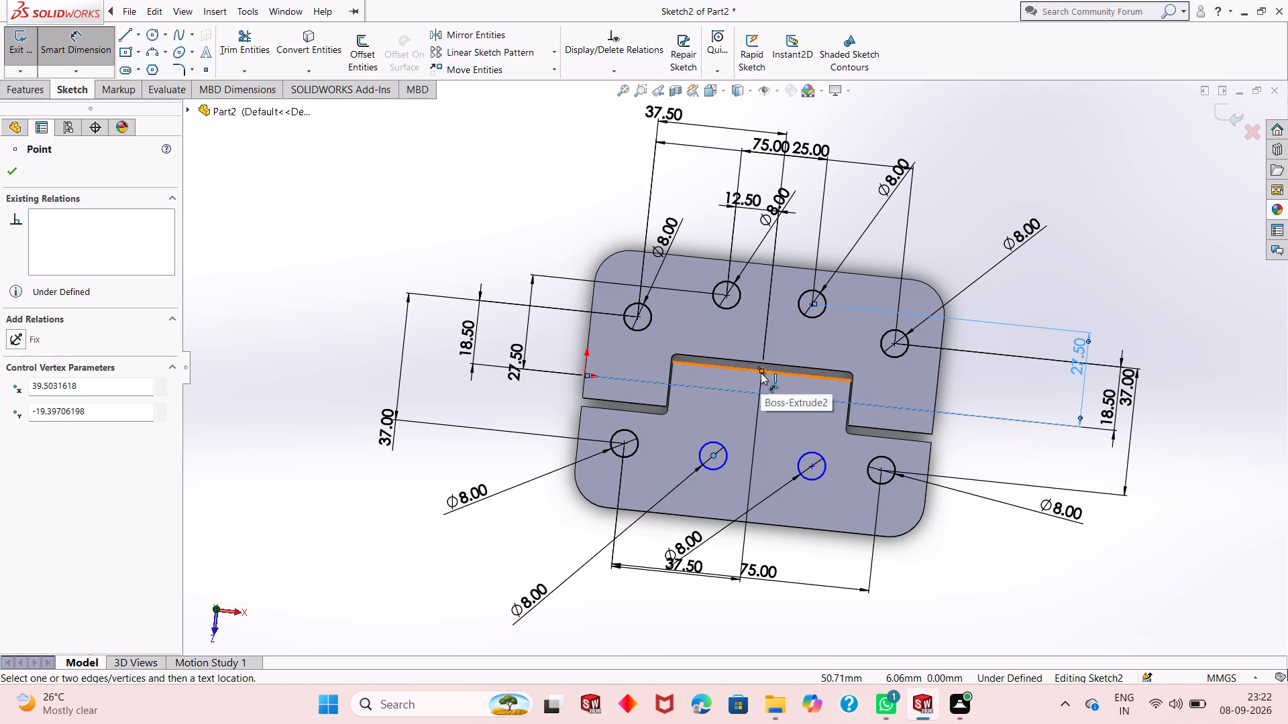
left_click(761, 373)
left_click(730, 606)
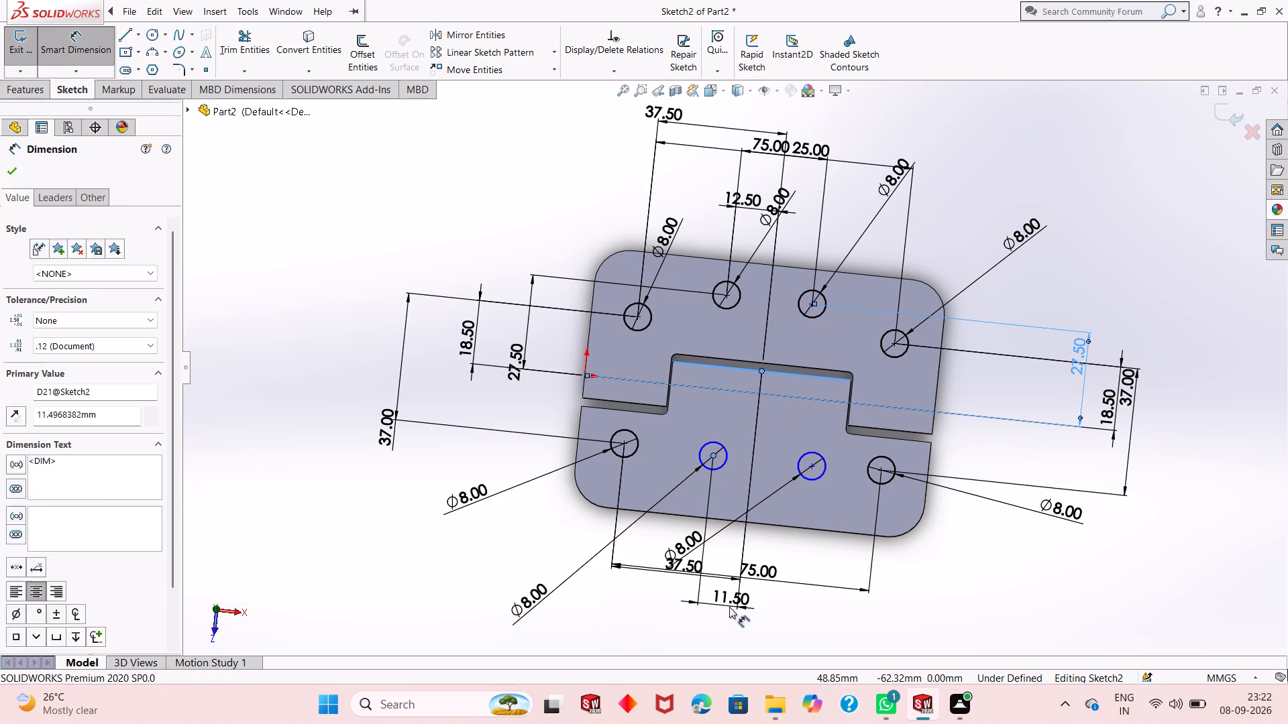
type("125")
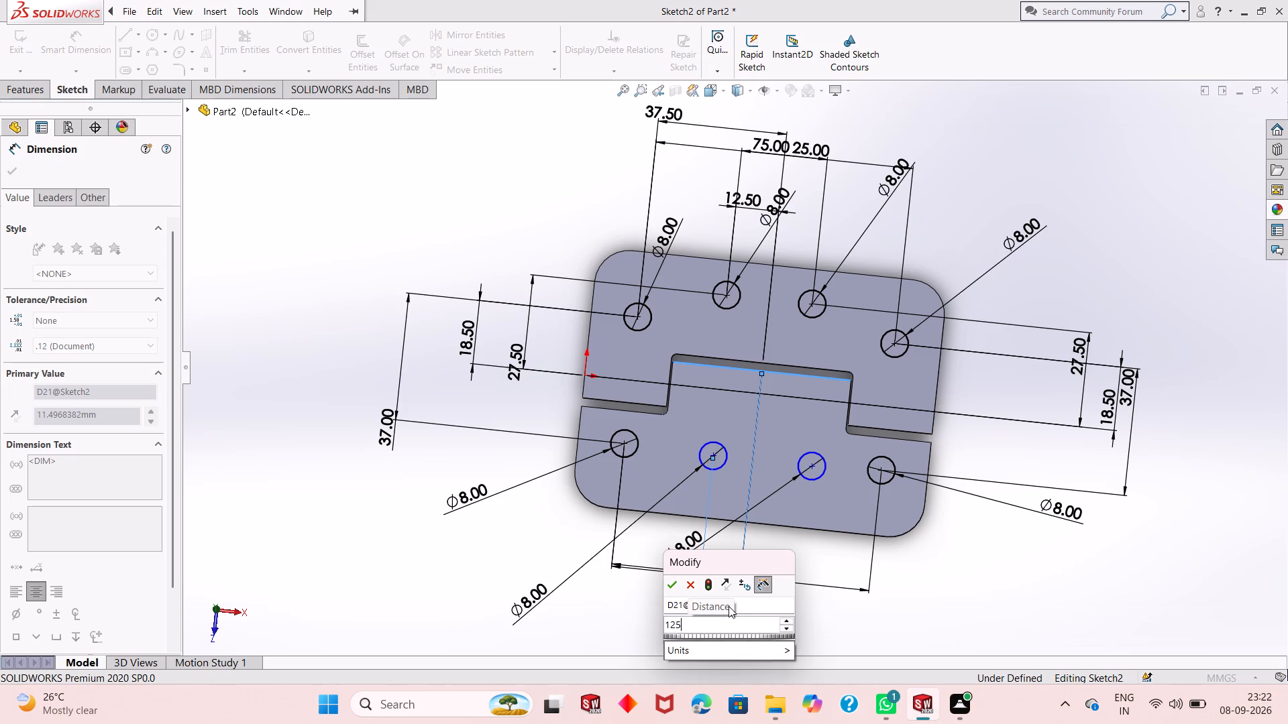
key("BackSpace")
type(".5")
key("Return")
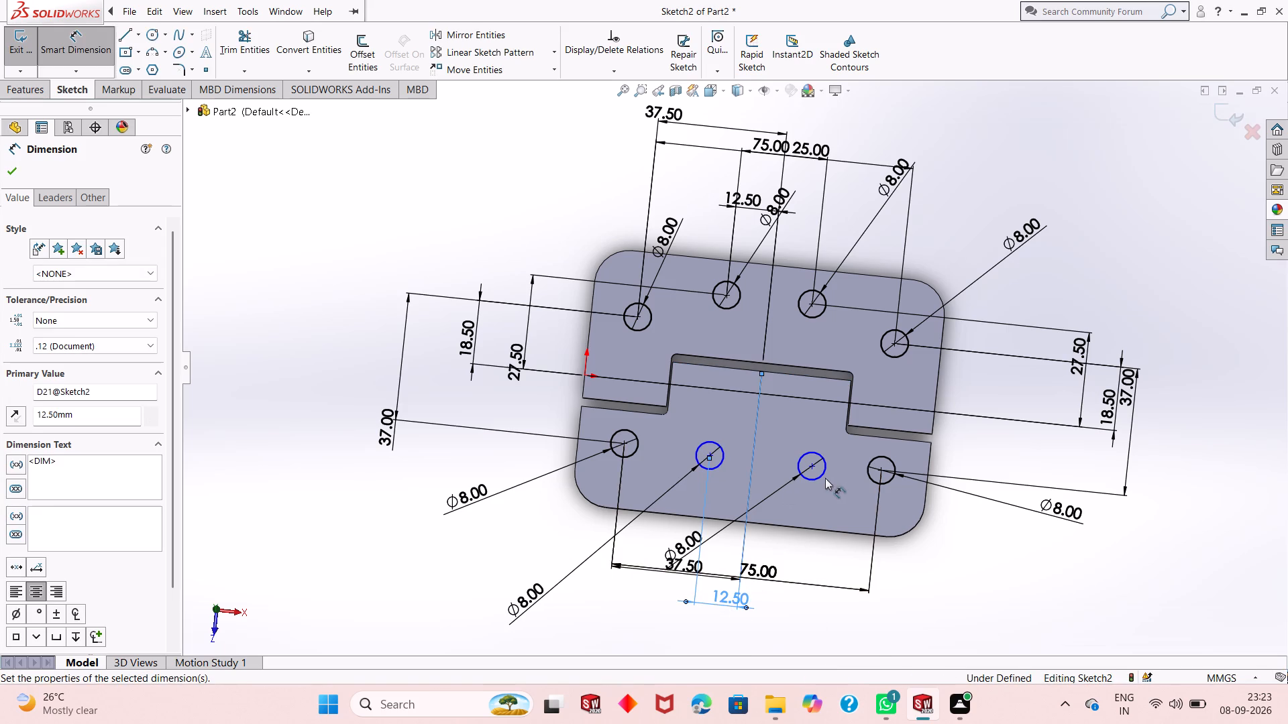
Set the horizontal distance between the centres of the lower plate's two inner circles to 25 mm.
left_click(812, 467)
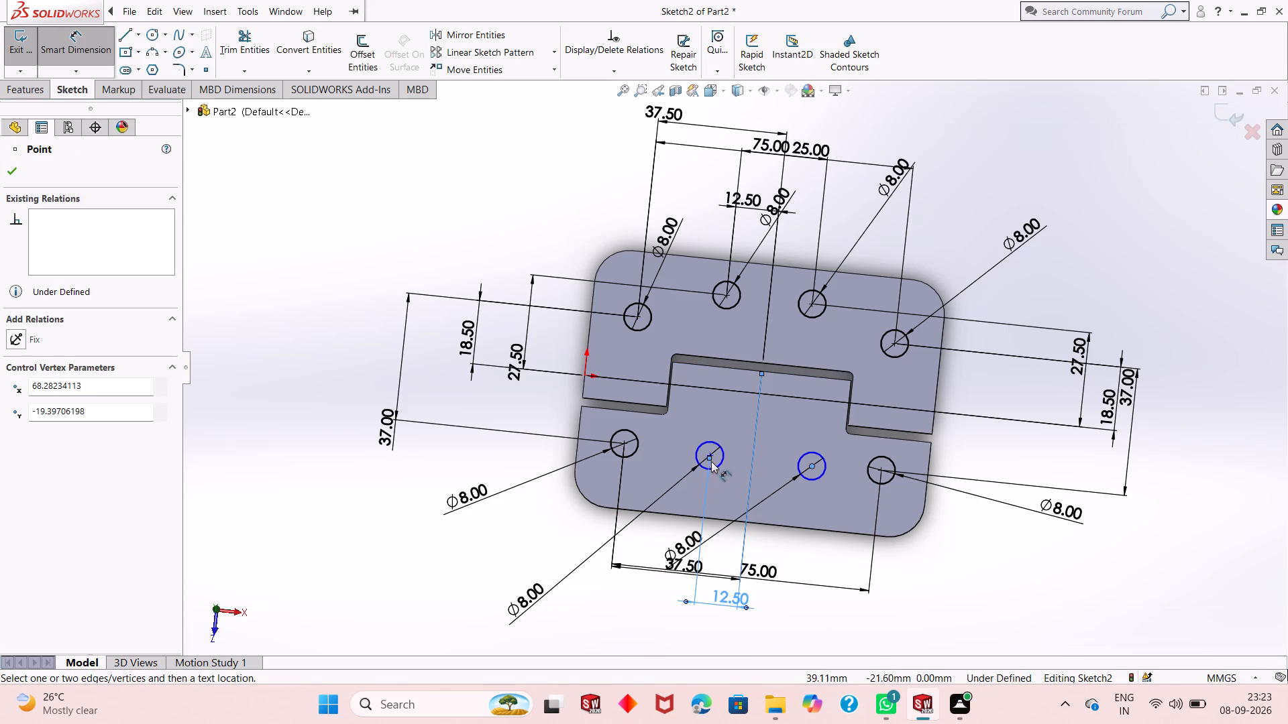
left_click(708, 452)
left_click(741, 624)
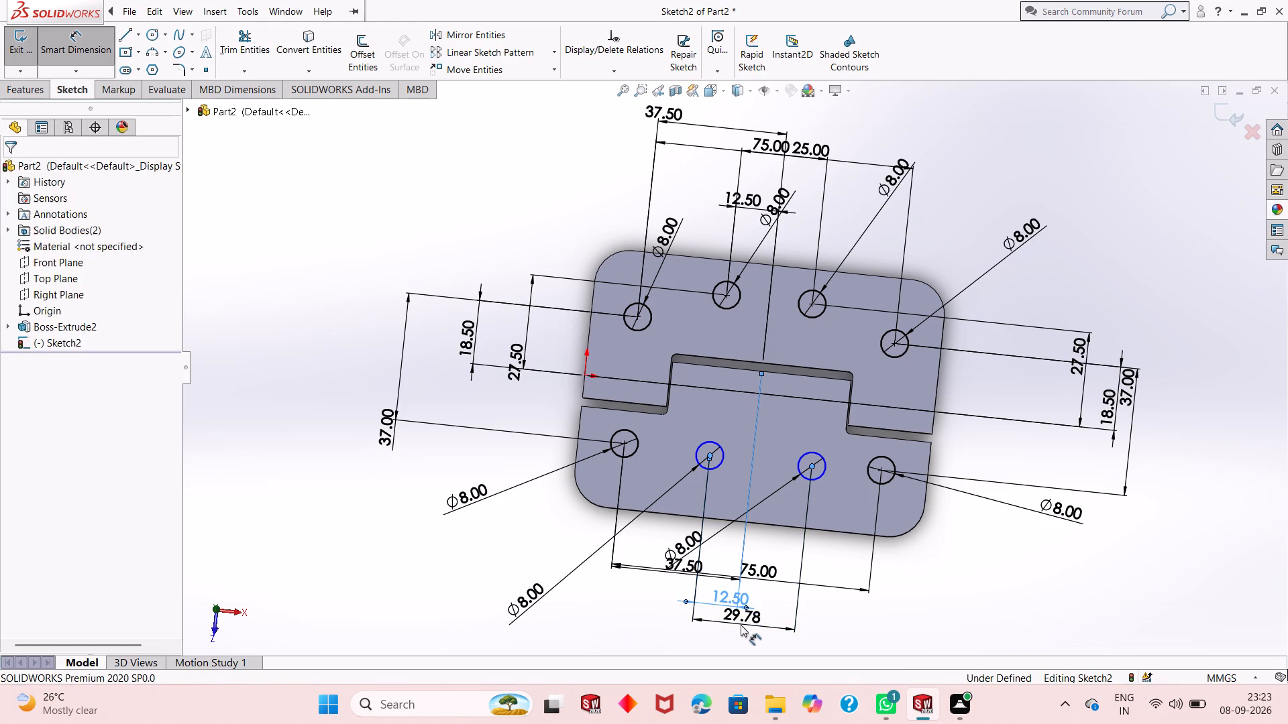
type("25")
key("Return")
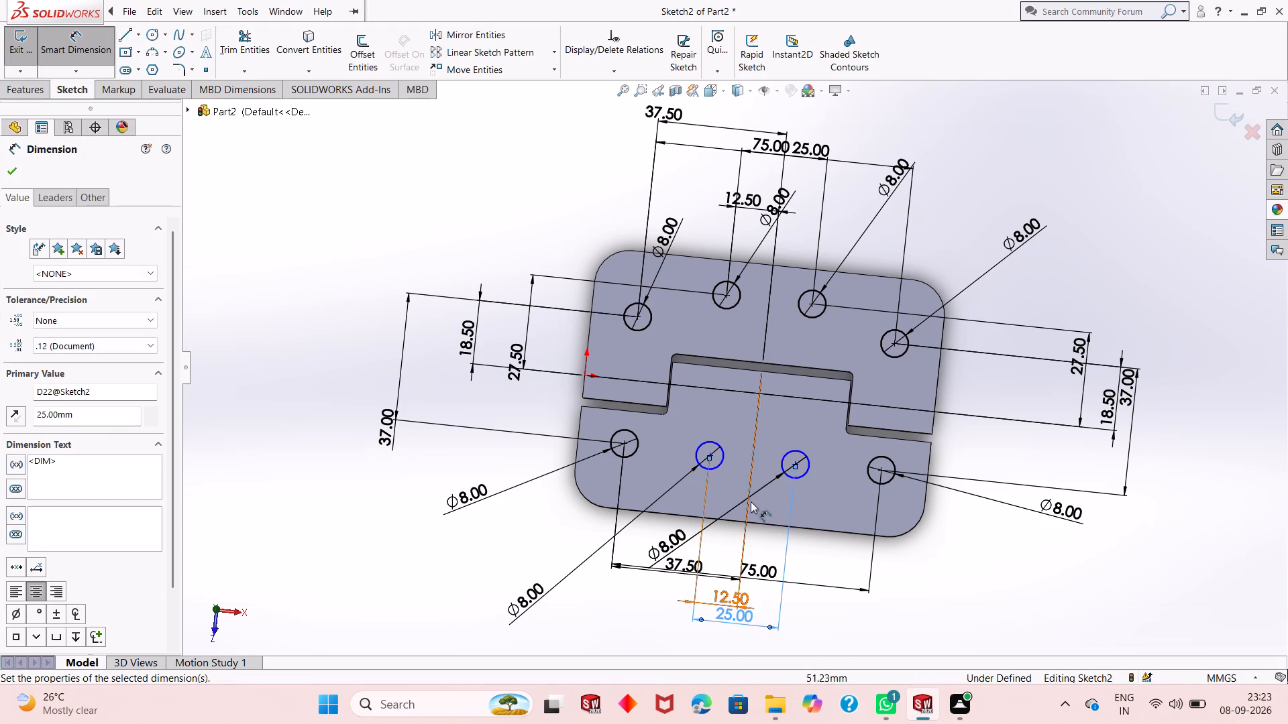
Dimension the vertical distance from the origin to each of the lower plate's two inner circle centres at 27.5 mm.
left_click(708, 455)
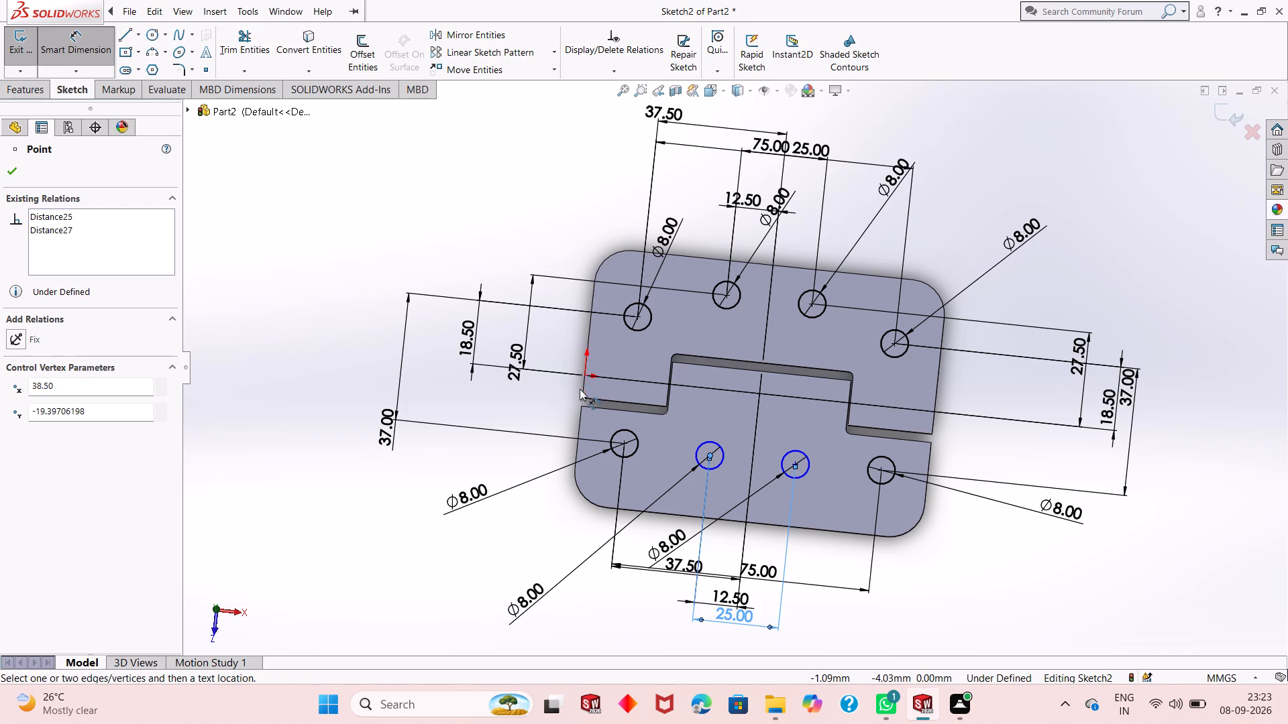
left_click(585, 375)
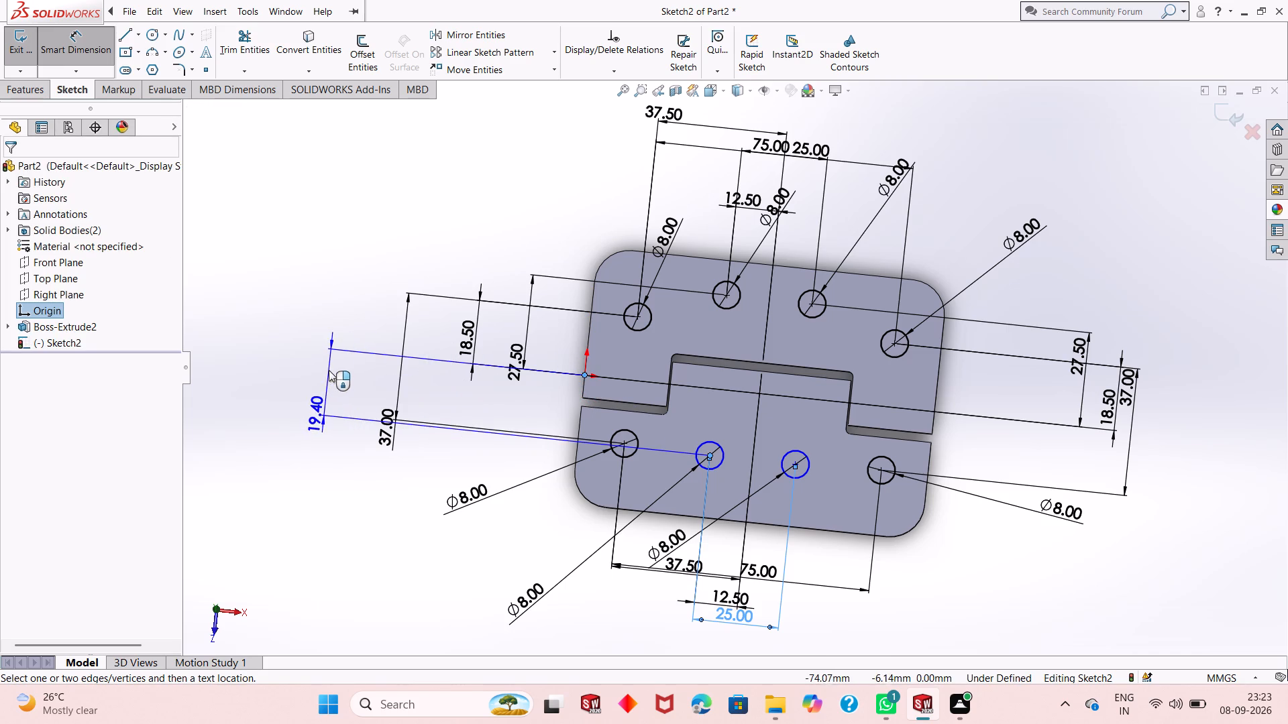
left_click(327, 370)
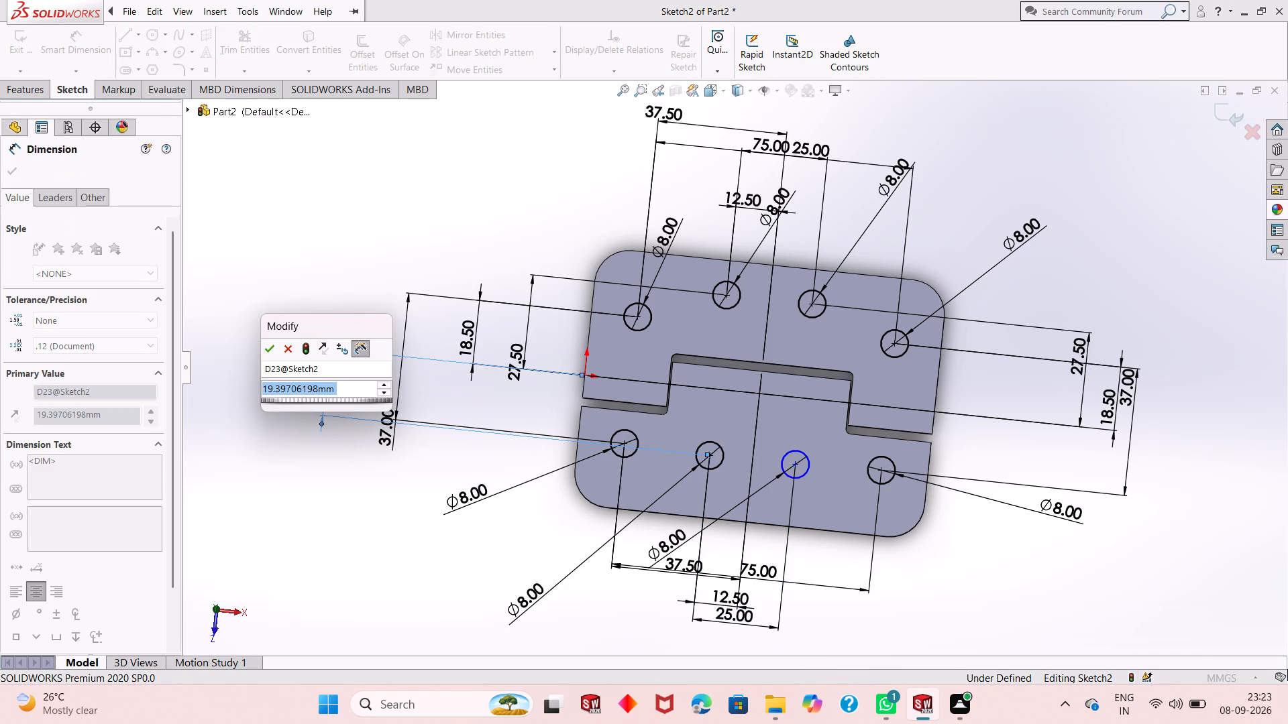
type("27.5")
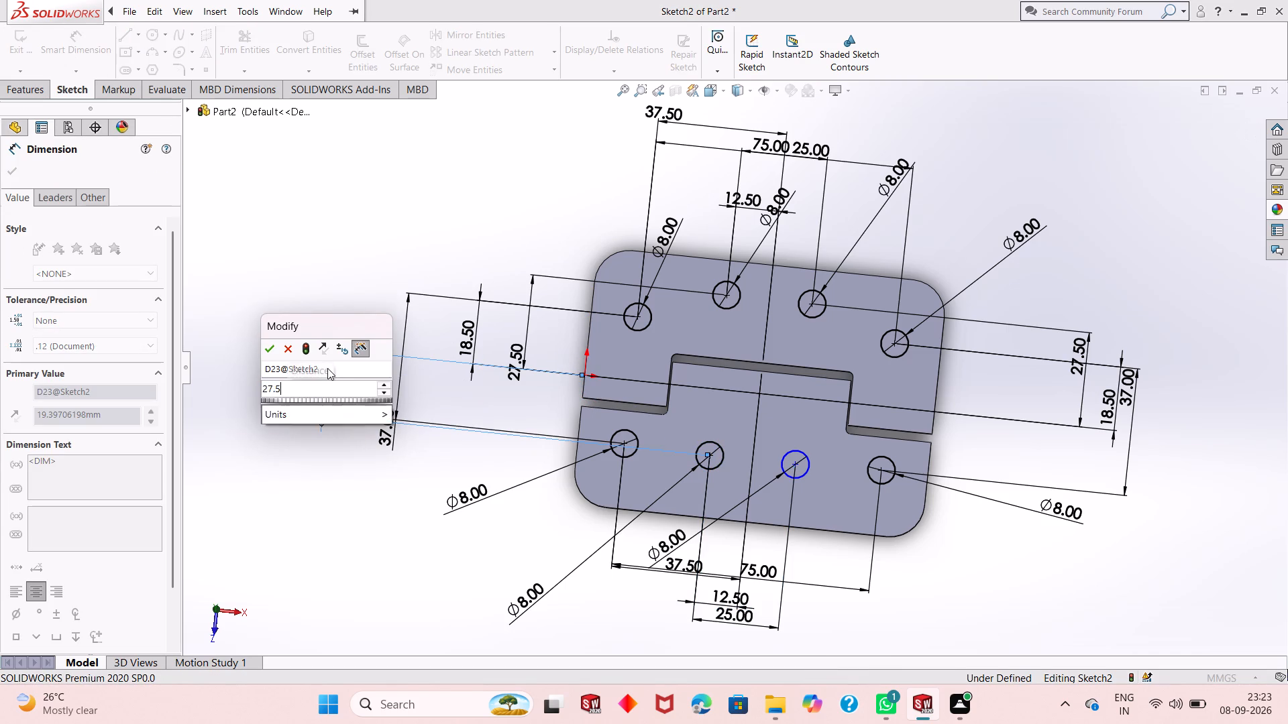
key("Return")
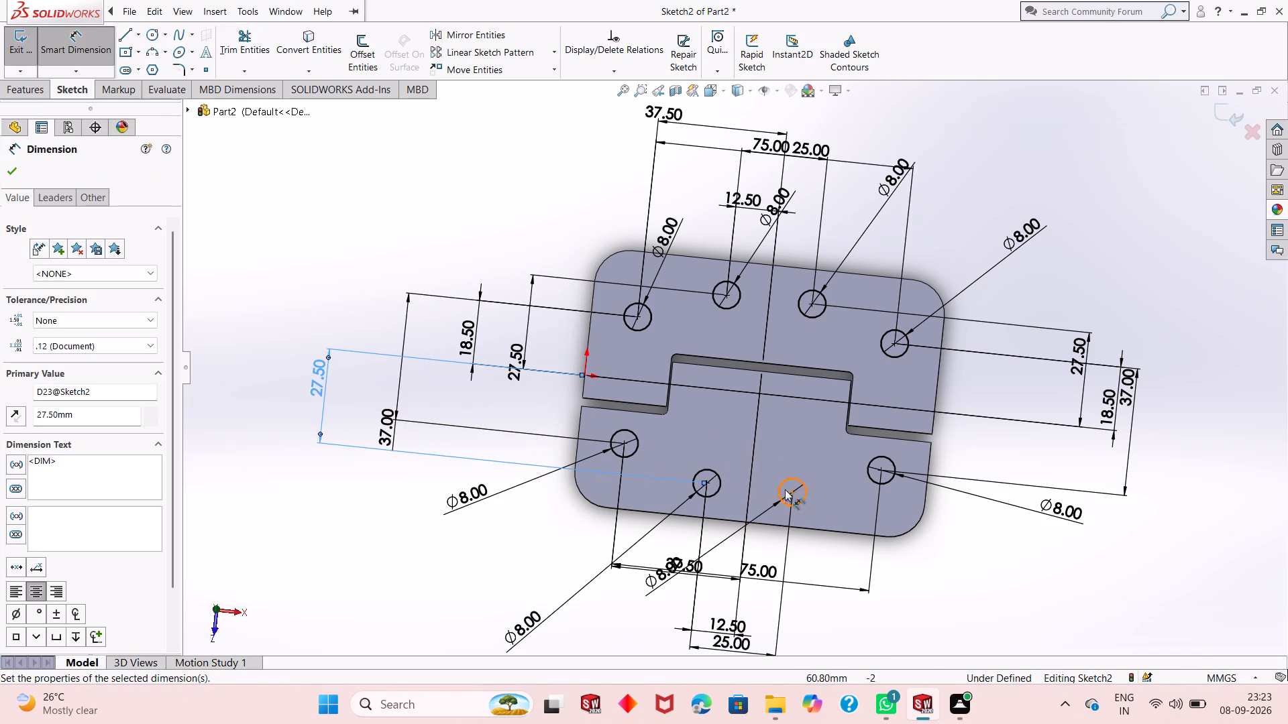
left_click(791, 492)
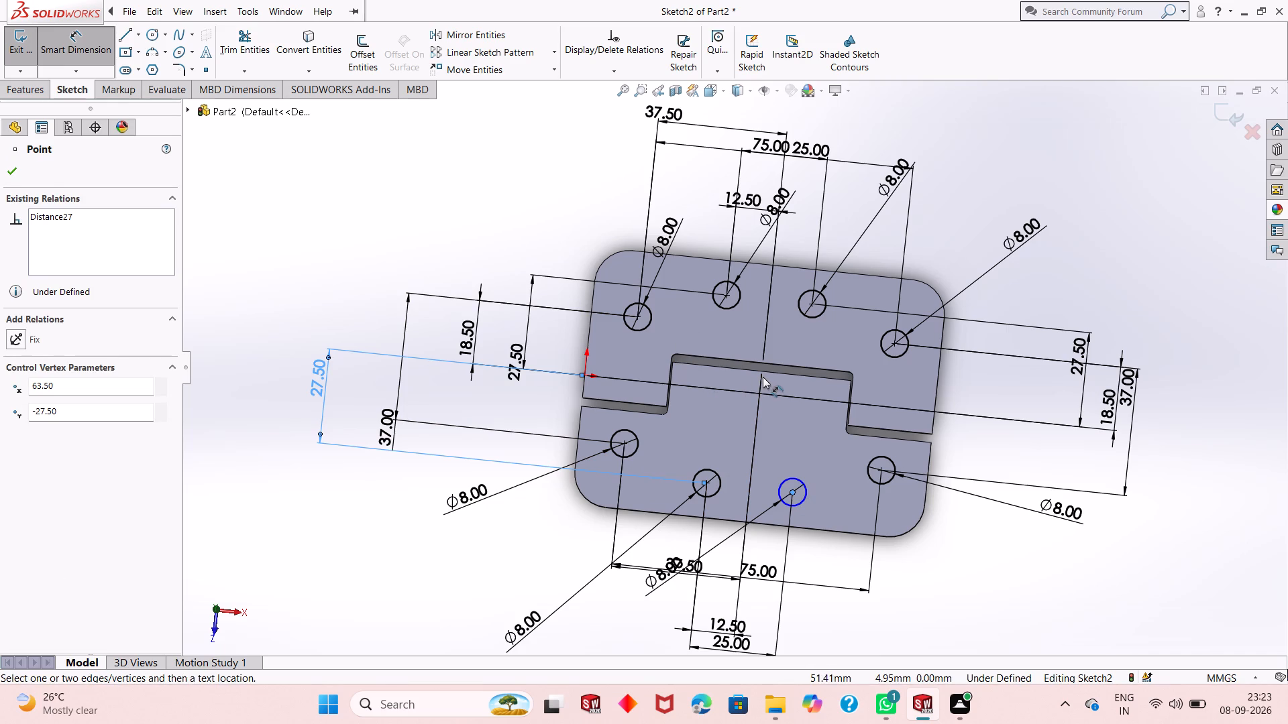
left_click(584, 377)
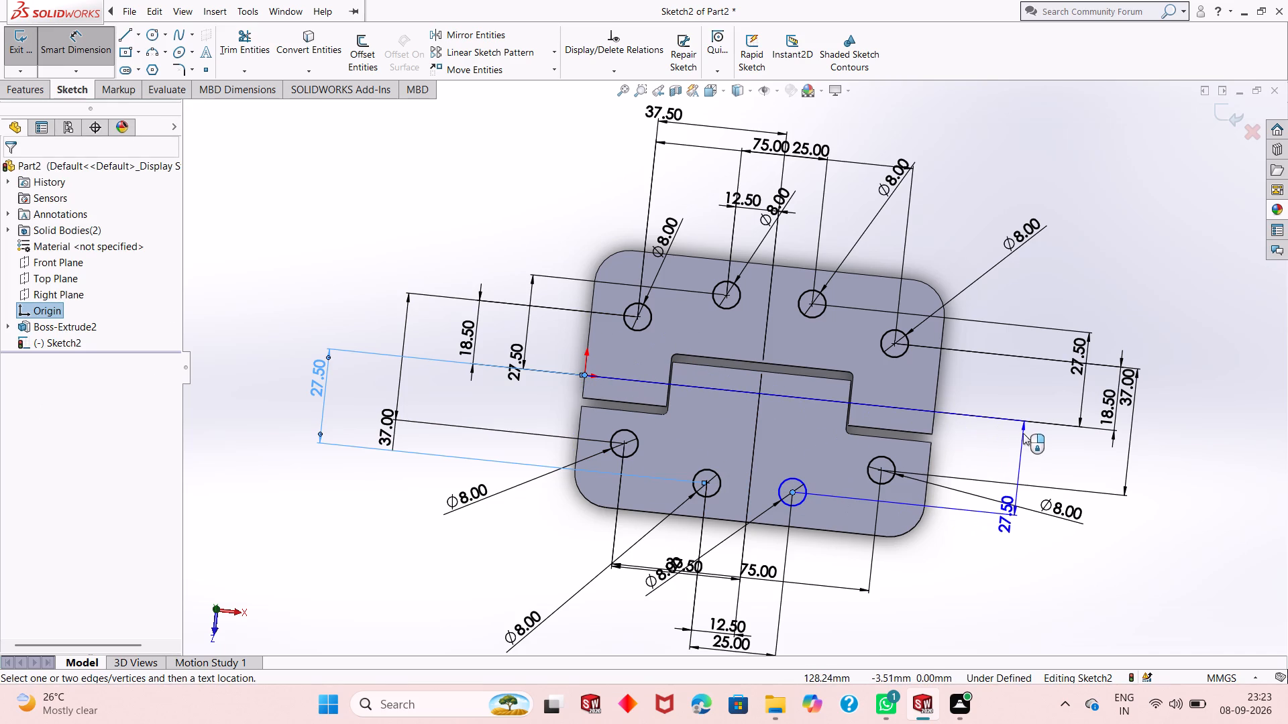
left_click(1023, 433)
left_click(963, 418)
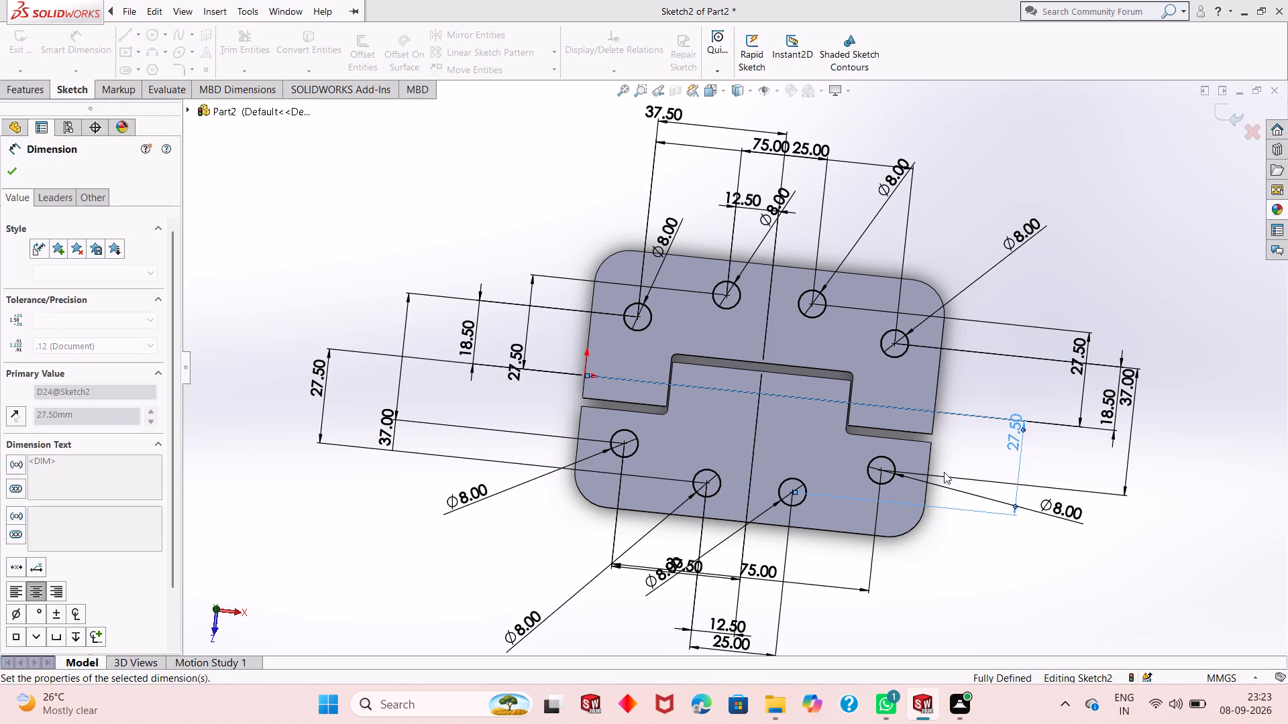
middle_click_drag(941, 498, 971, 412)
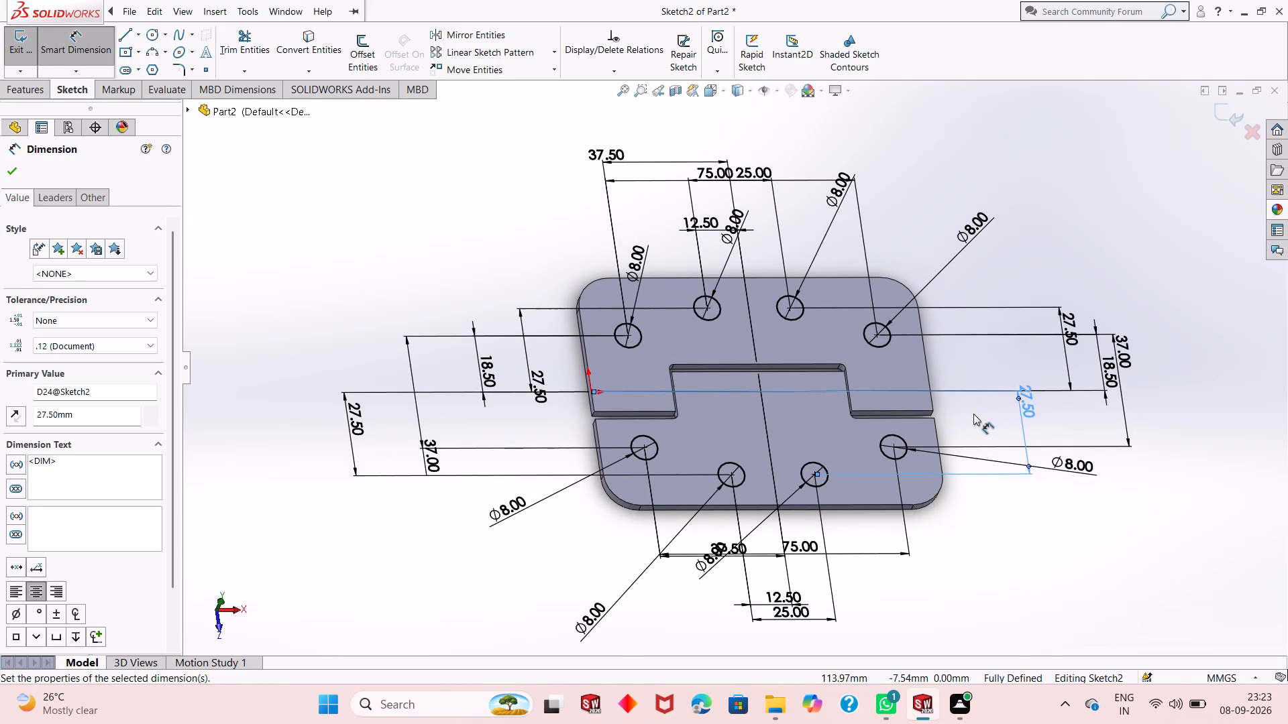
key("Escape")
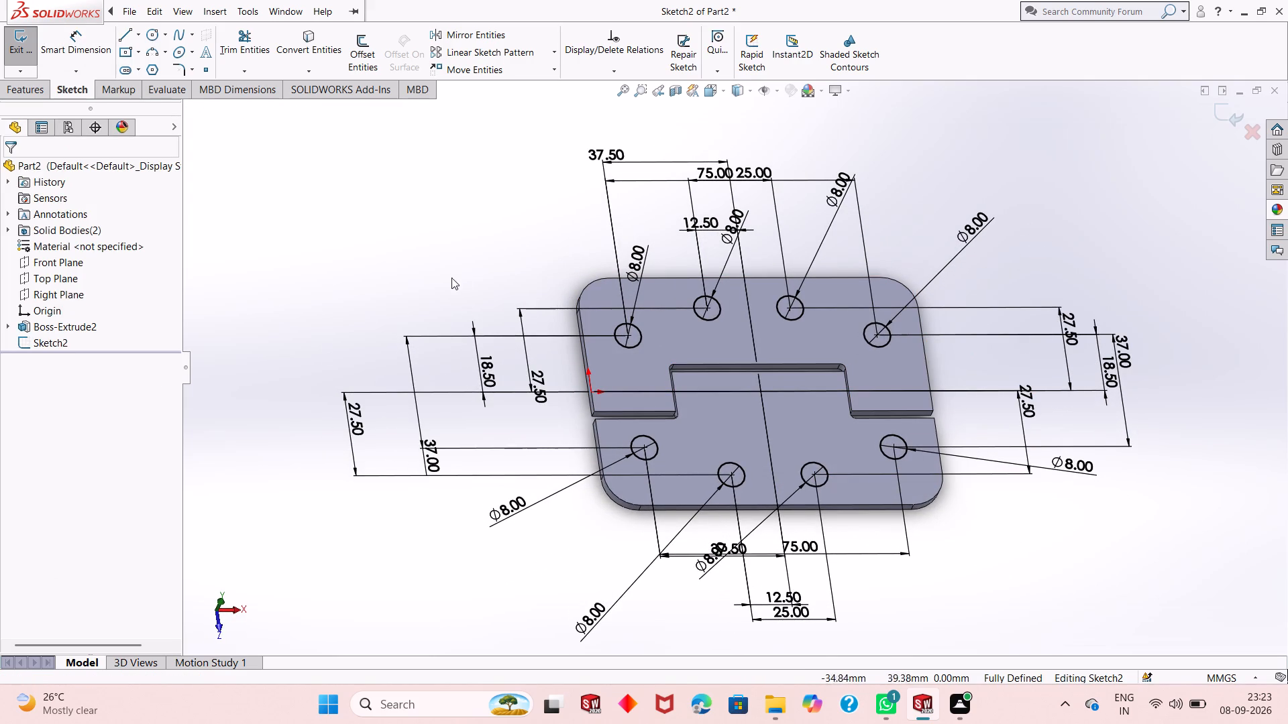
Cut the eight sketched circles through both plates with a blind 3 mm Extruded Cut.
left_click(13, 97)
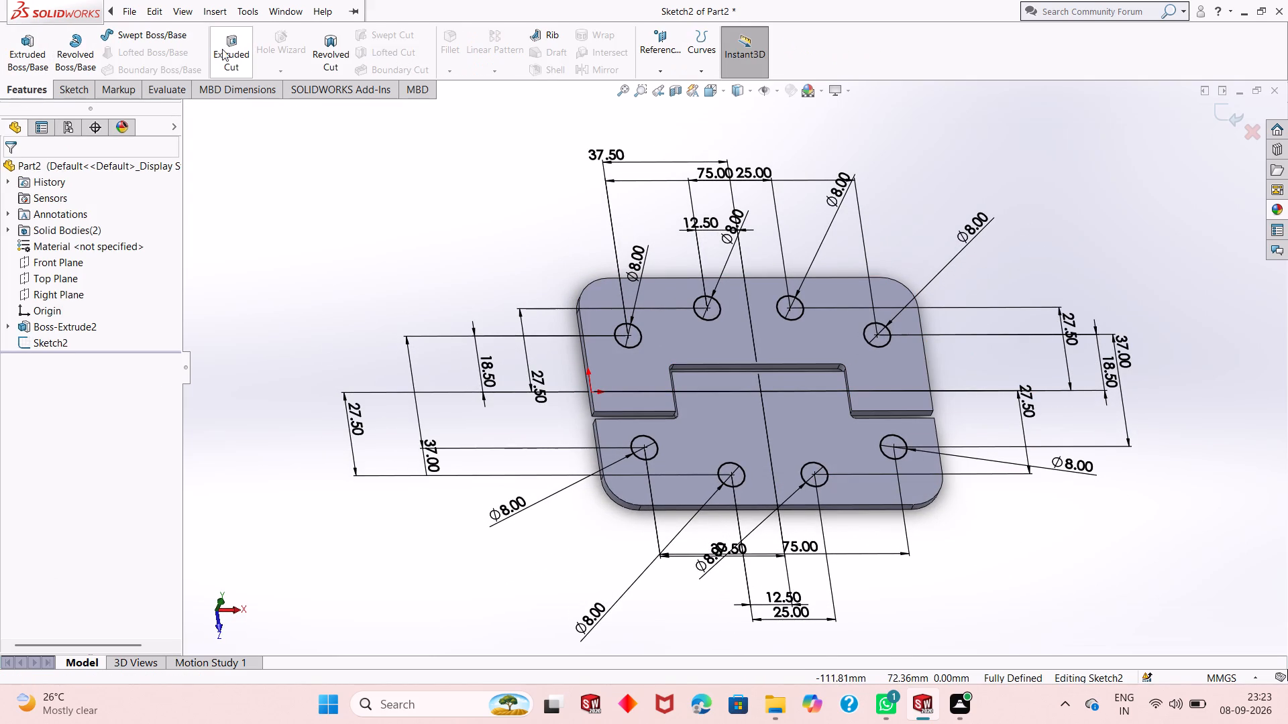
left_click(225, 50)
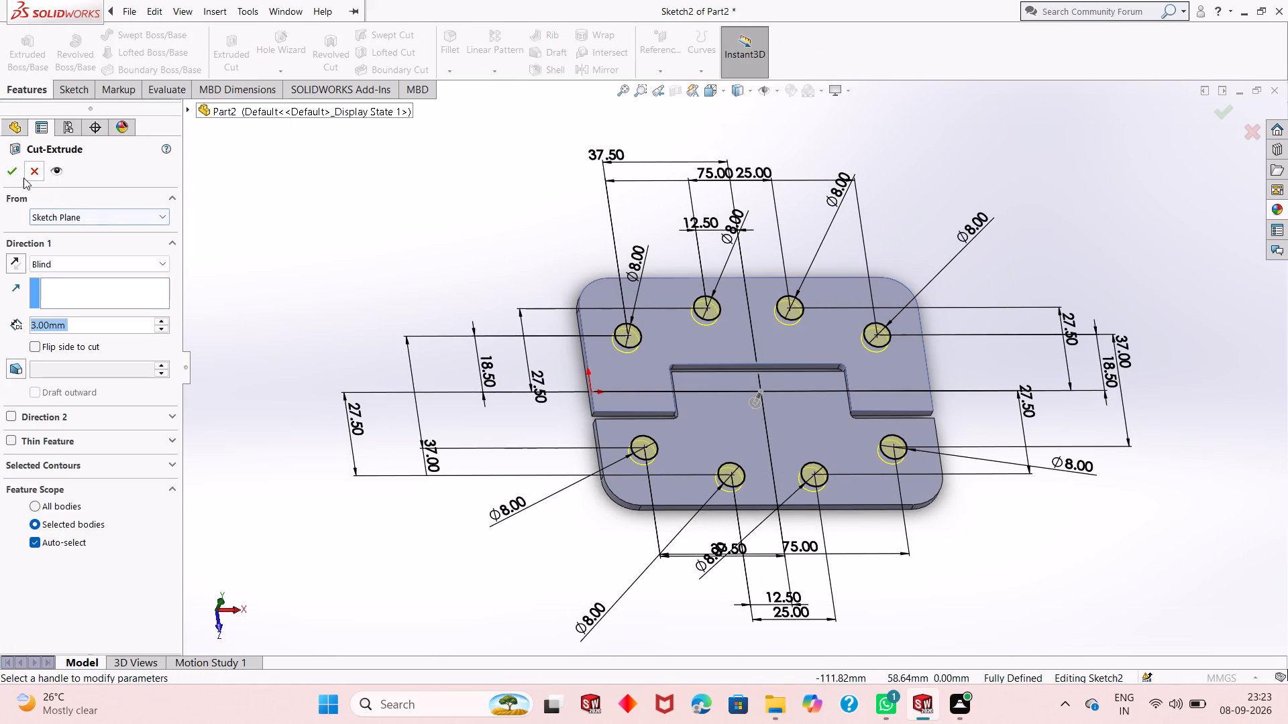
left_click(10, 174)
middle_click_drag(747, 354, 720, 442)
key("Escape")
Open a new sketch on the upper plate's face and draw a 5 mm radius circle concentric with its outer left hole.
left_click(666, 339)
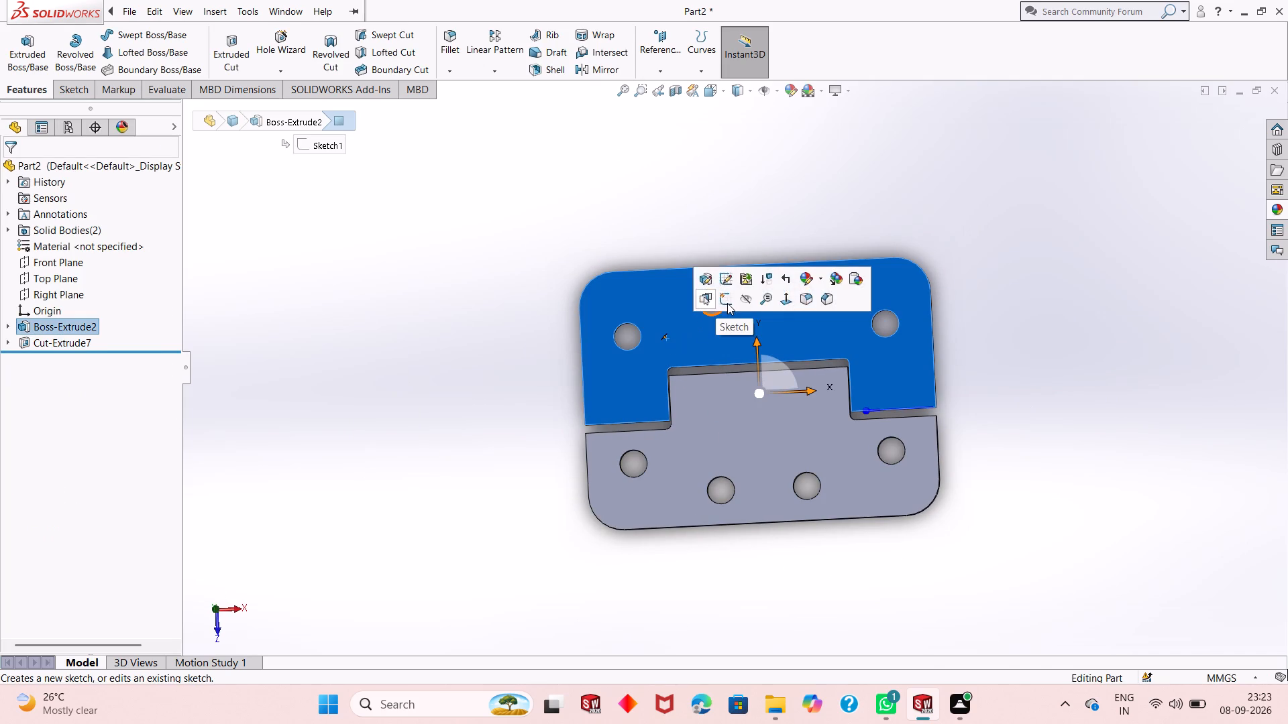
left_click(727, 303)
scroll(653, 344, "down", 3)
key("Escape")
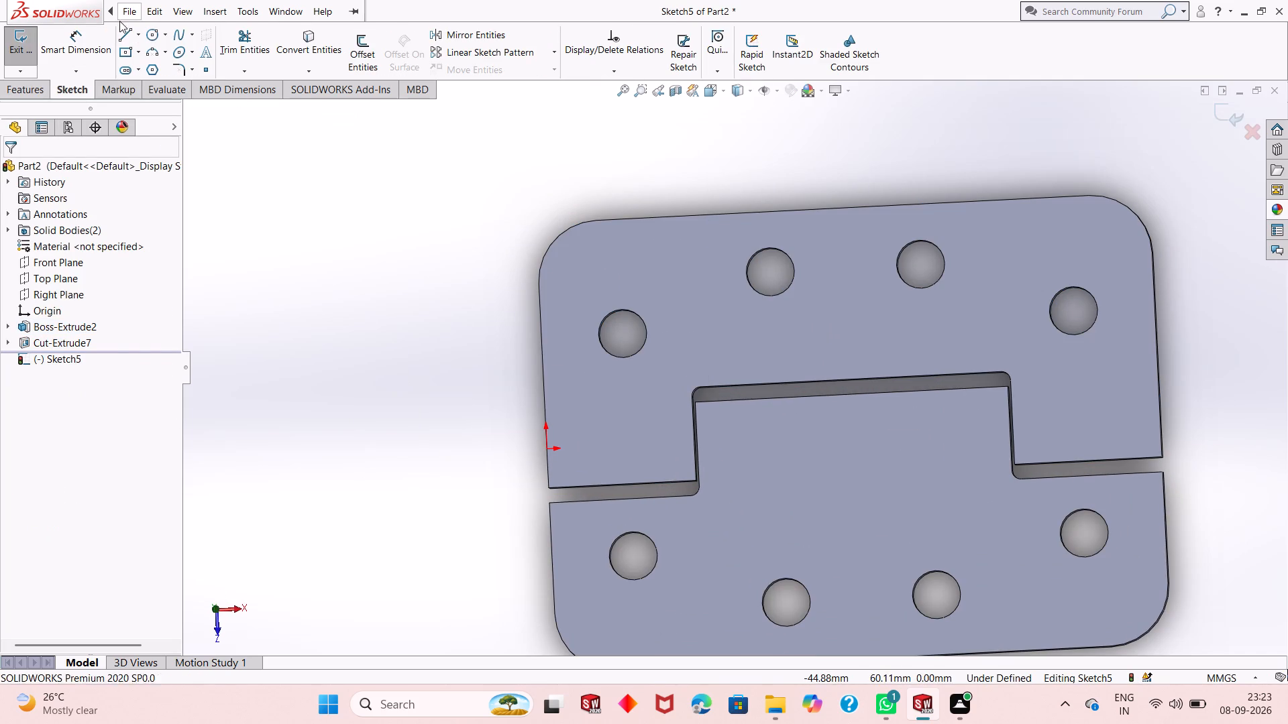
key("Escape")
left_click(160, 38)
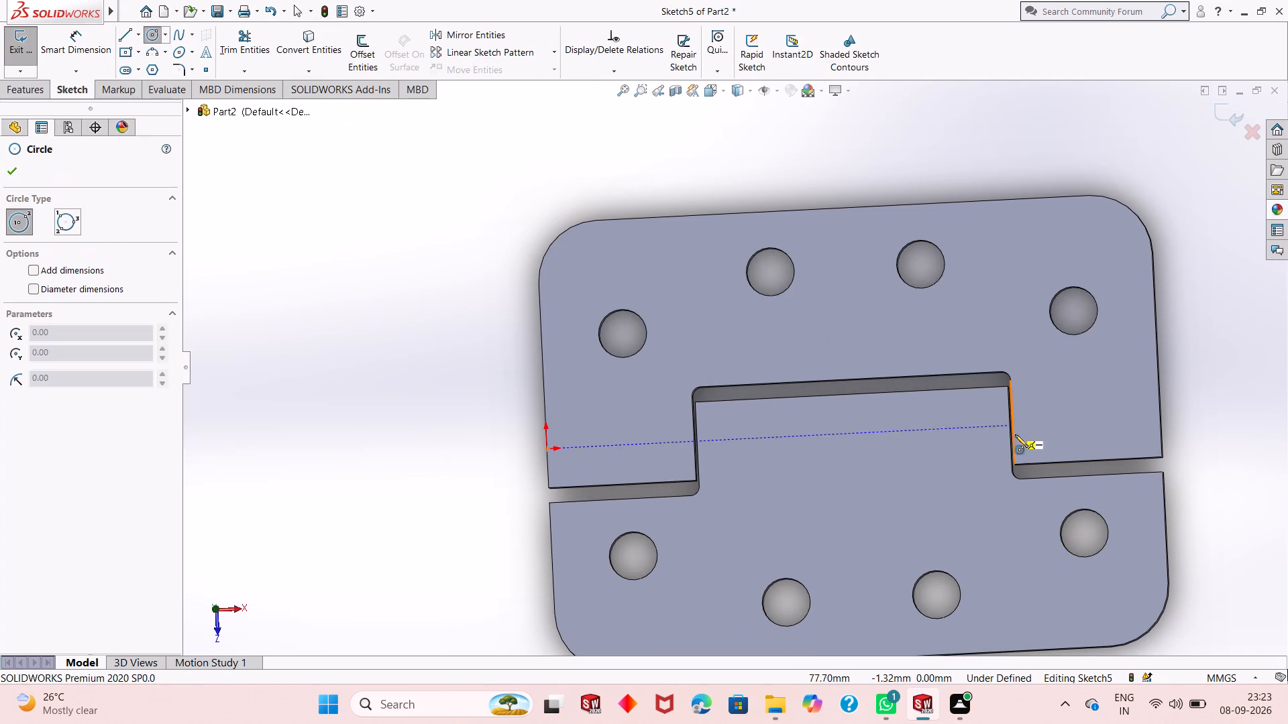
left_click(621, 331)
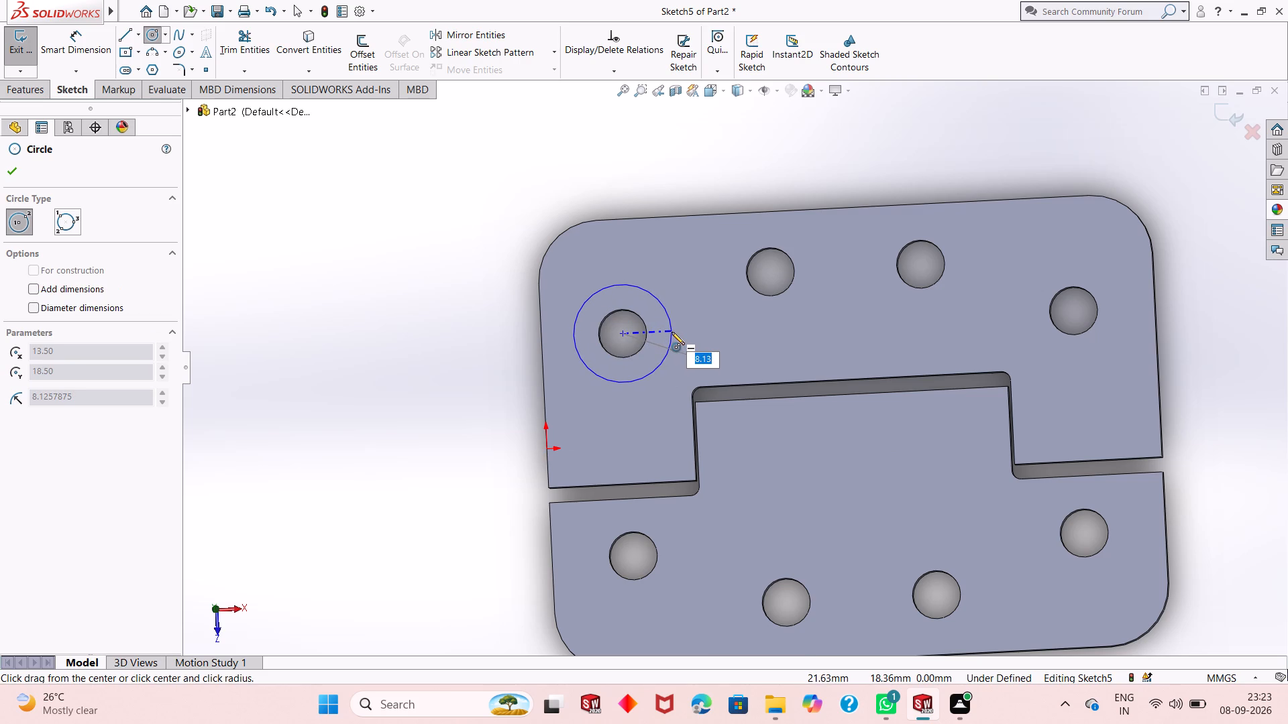
key("5")
key("Return")
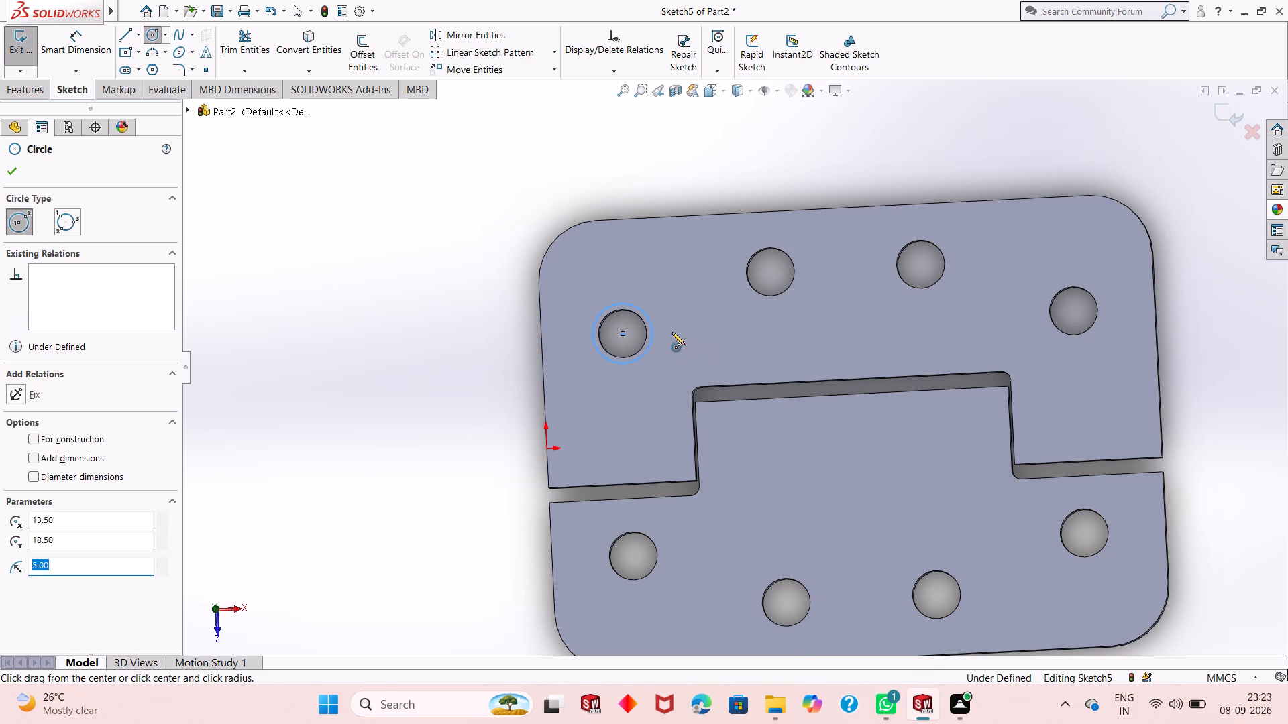
scroll(635, 347, "down", 3)
key("Escape")
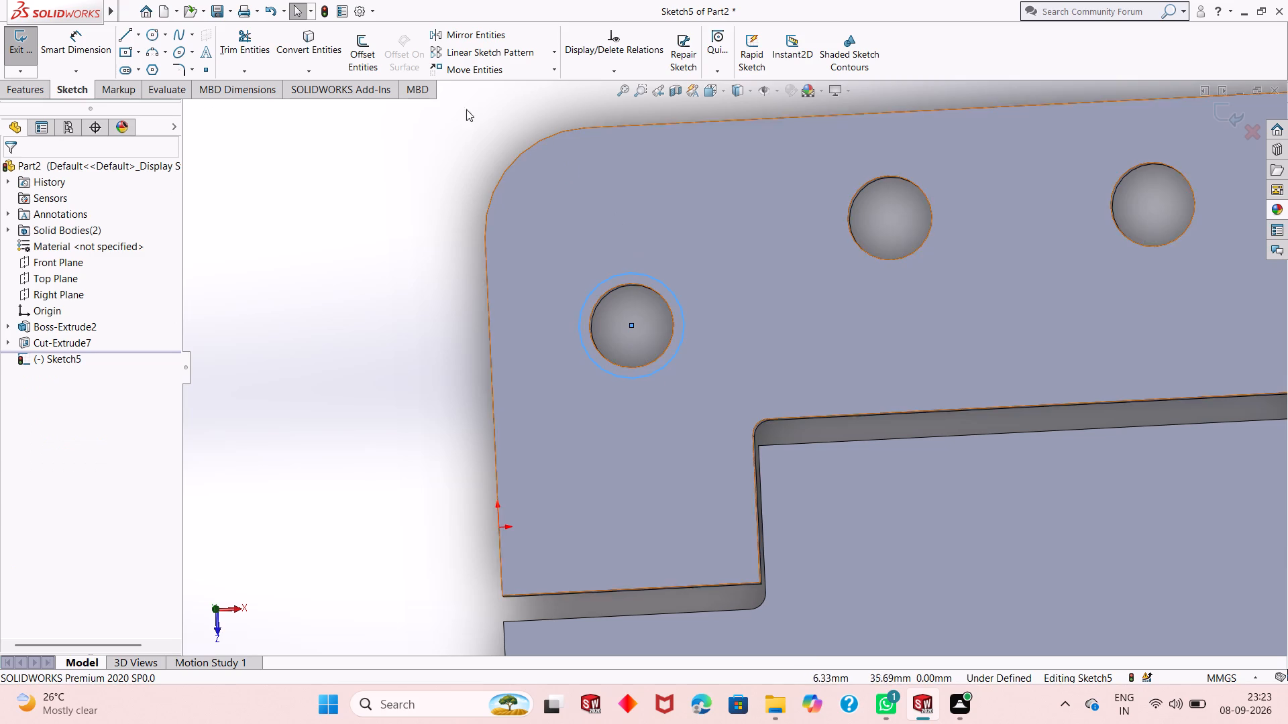
Dimension the diameter of the circle around the upper plate's outer left hole at 10 mm.
left_click(87, 56)
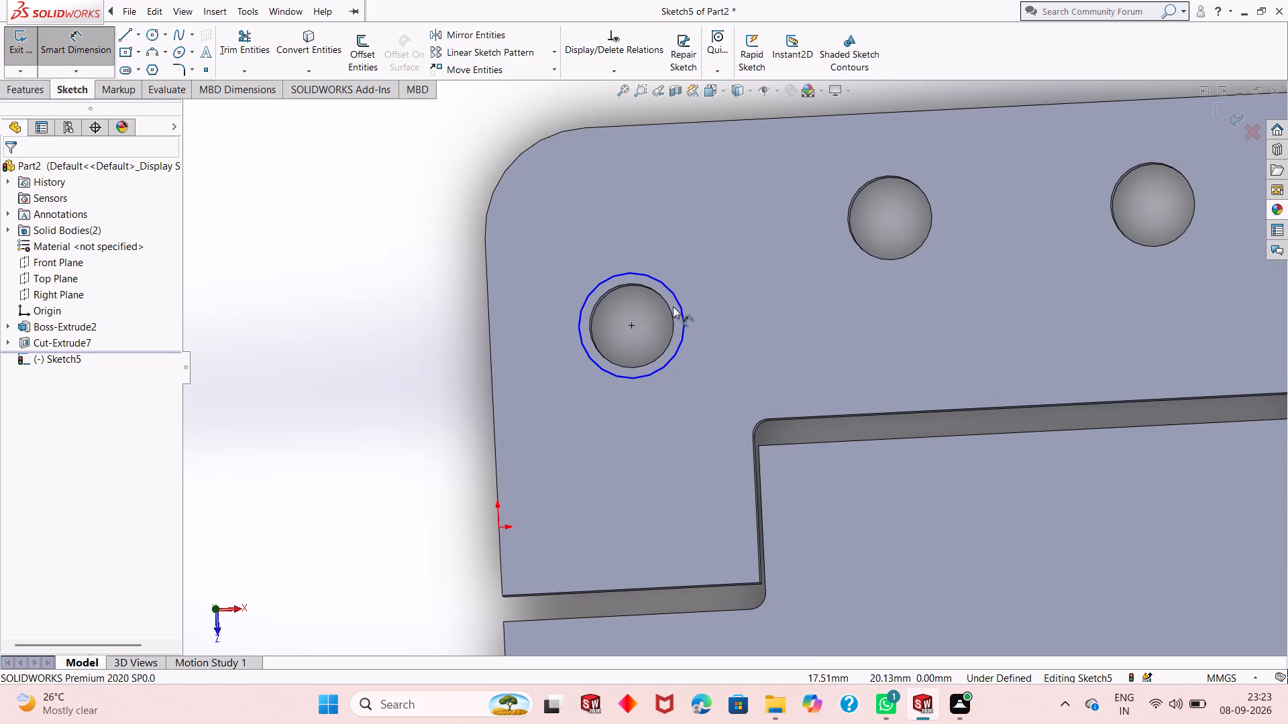
left_click(677, 294)
left_click(612, 194)
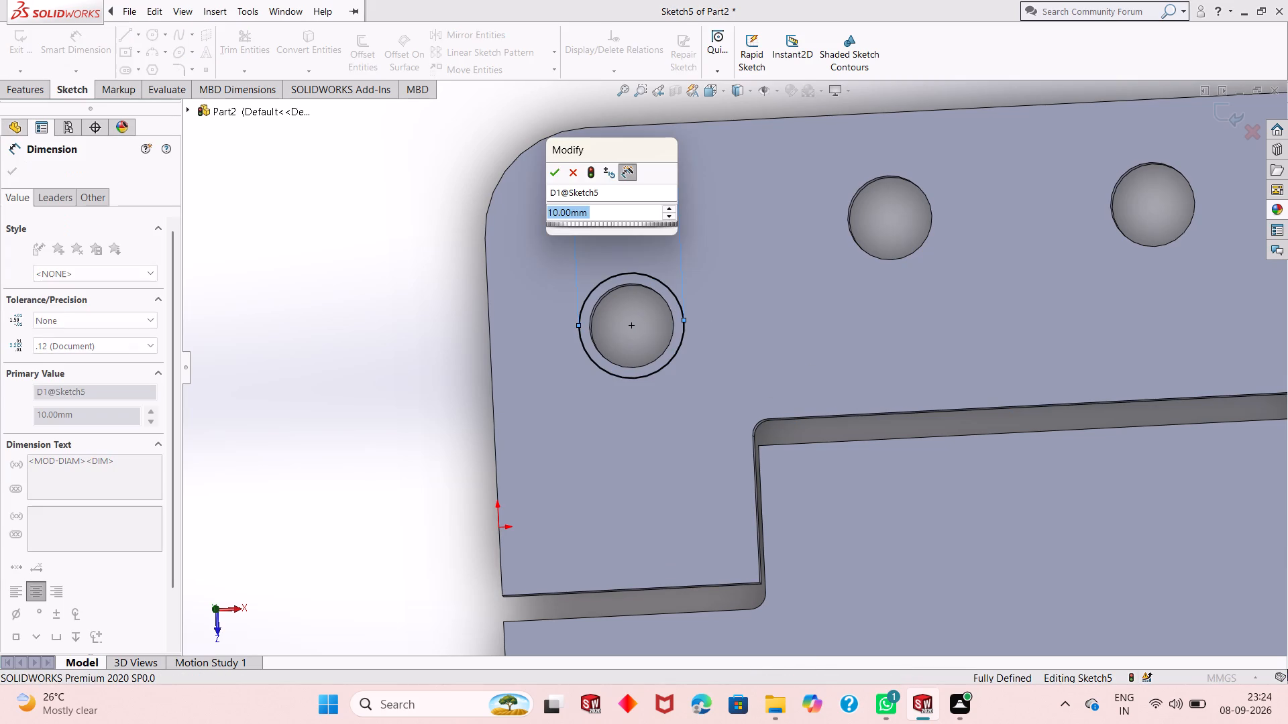
left_click(549, 169)
scroll(898, 359, "up", 4)
scroll(804, 381, "down", 2)
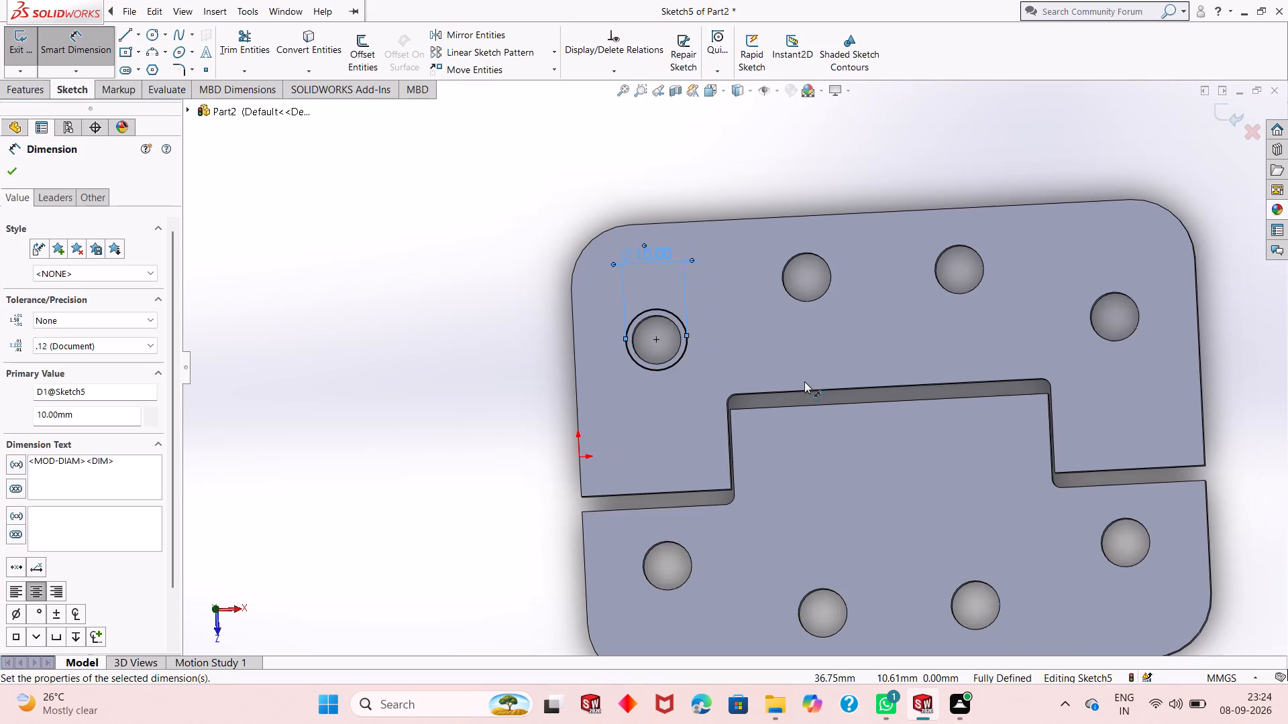
key("Escape")
Sketch concentric circles around the upper plate's other three holes, with radii about 8.2, 7.8 and 5.9 mm from left to right.
left_click(154, 34)
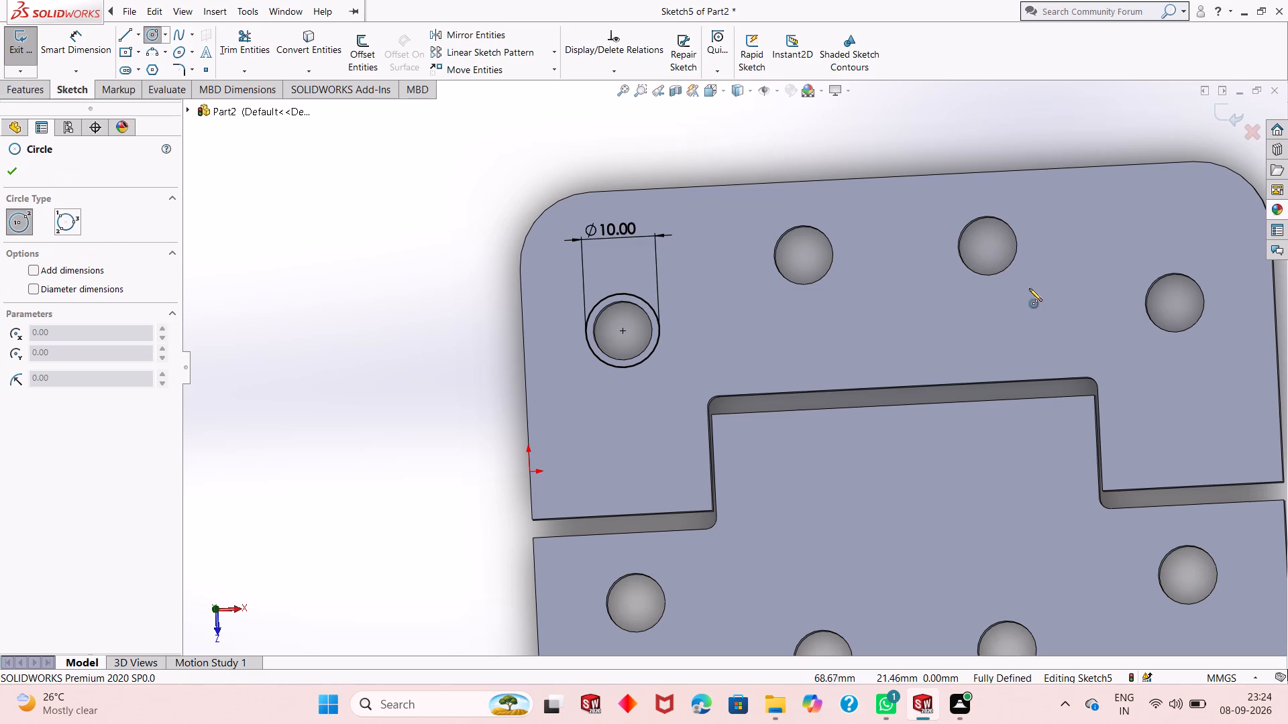
left_click(803, 257)
left_click(824, 312)
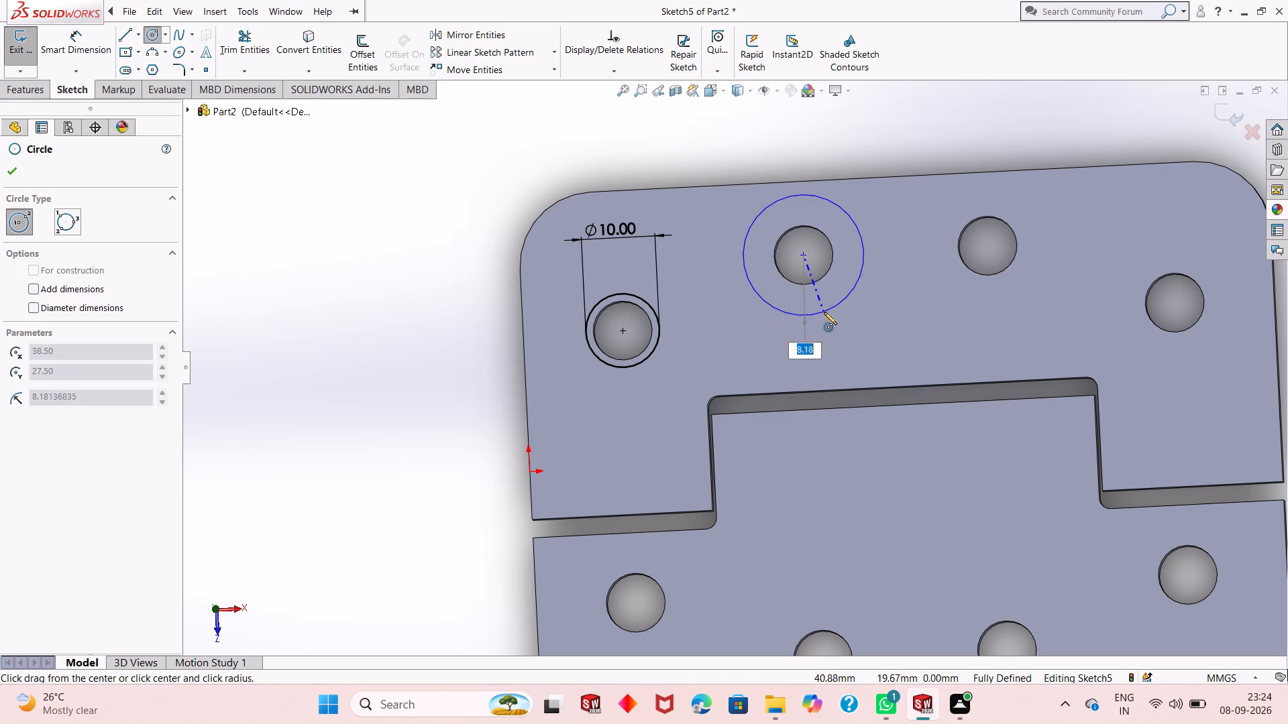
left_click(987, 245)
left_click(987, 303)
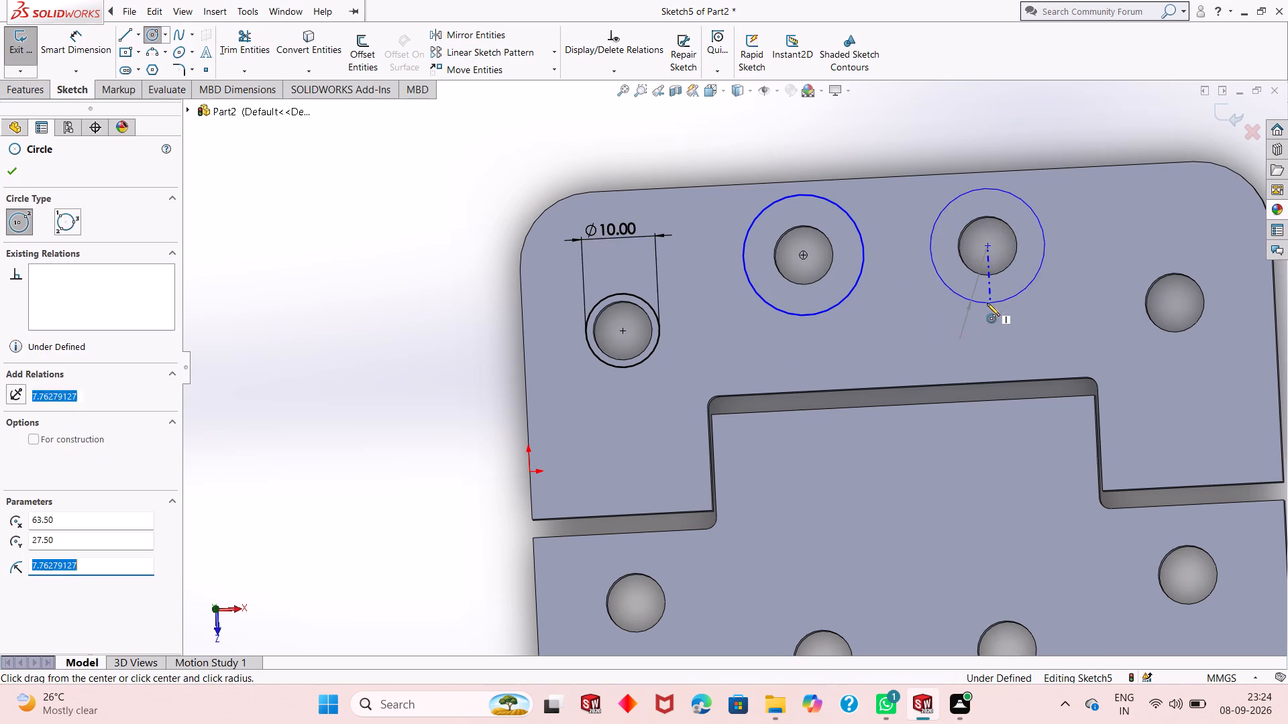
left_click(1177, 303)
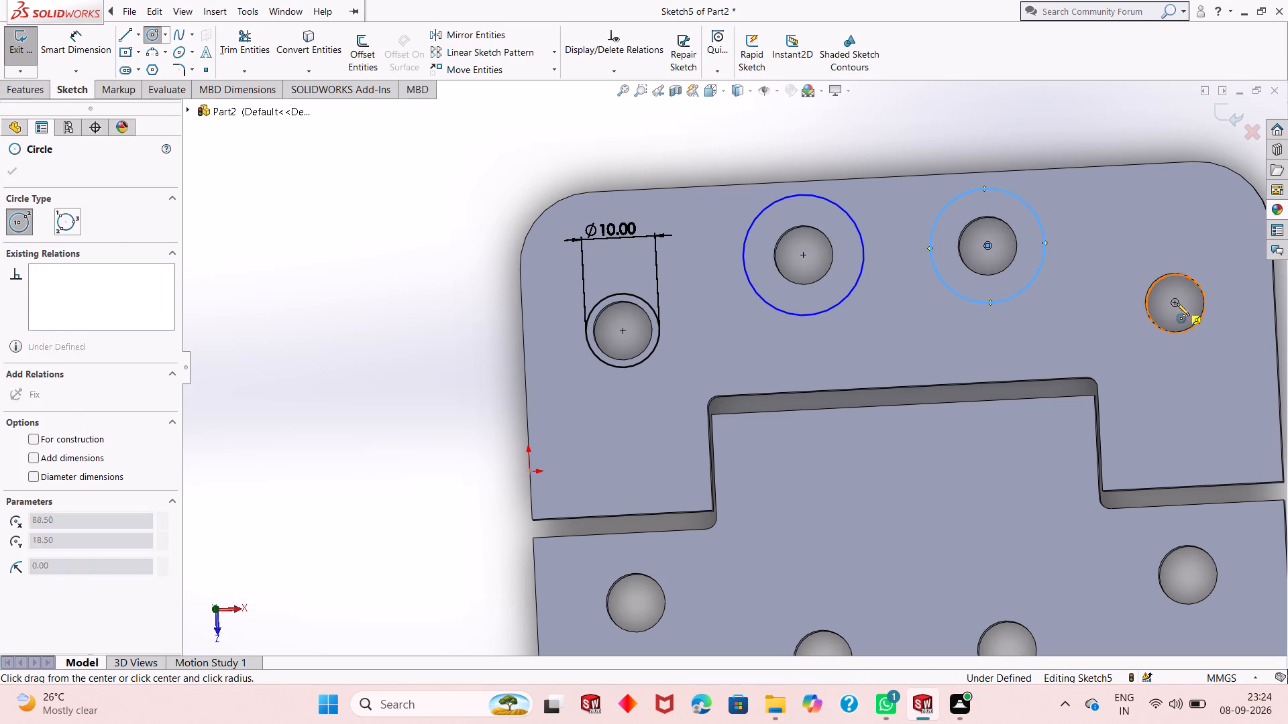
left_click(1207, 331)
Sketch concentric circles around the lower plate's four holes, with radii about 5.9, 6.8, 5.9 and 6.2 mm from right to left.
scroll(969, 432, "up", 2)
scroll(928, 553, "down", 2)
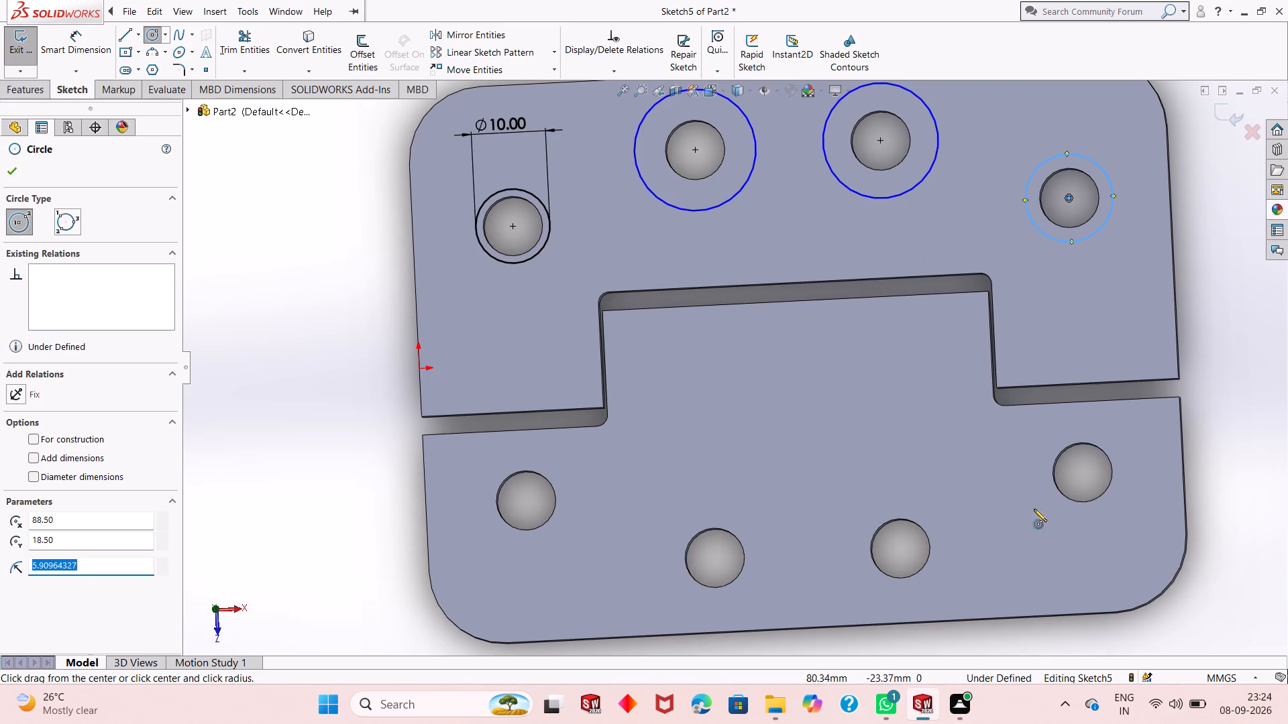
left_click(1081, 475)
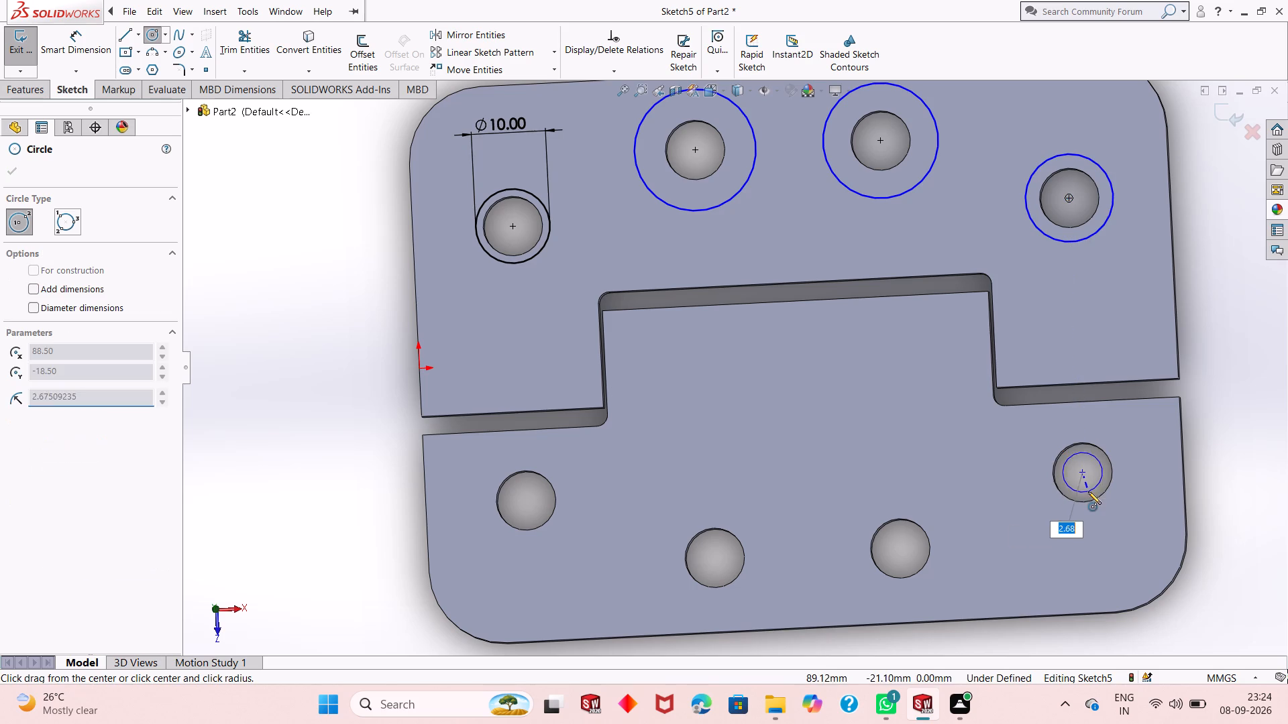
left_click(1094, 515)
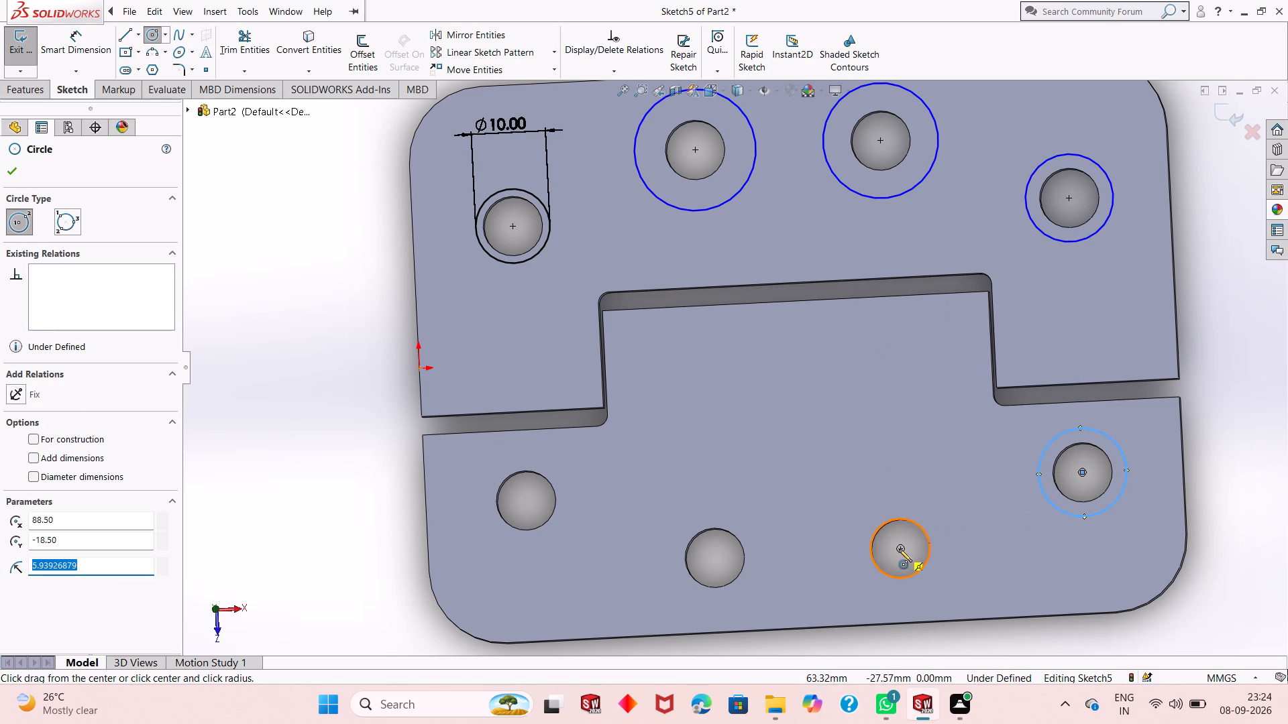
left_click(899, 549)
left_click(946, 569)
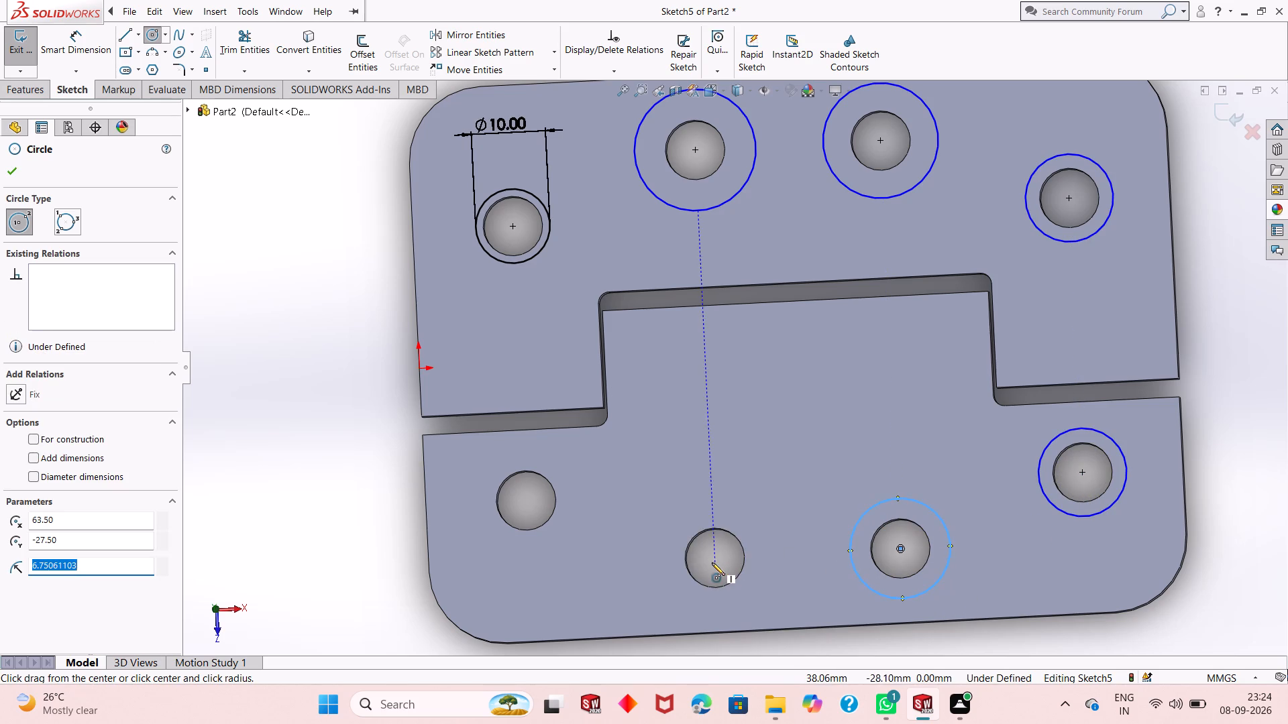
left_click(714, 557)
left_click(759, 554)
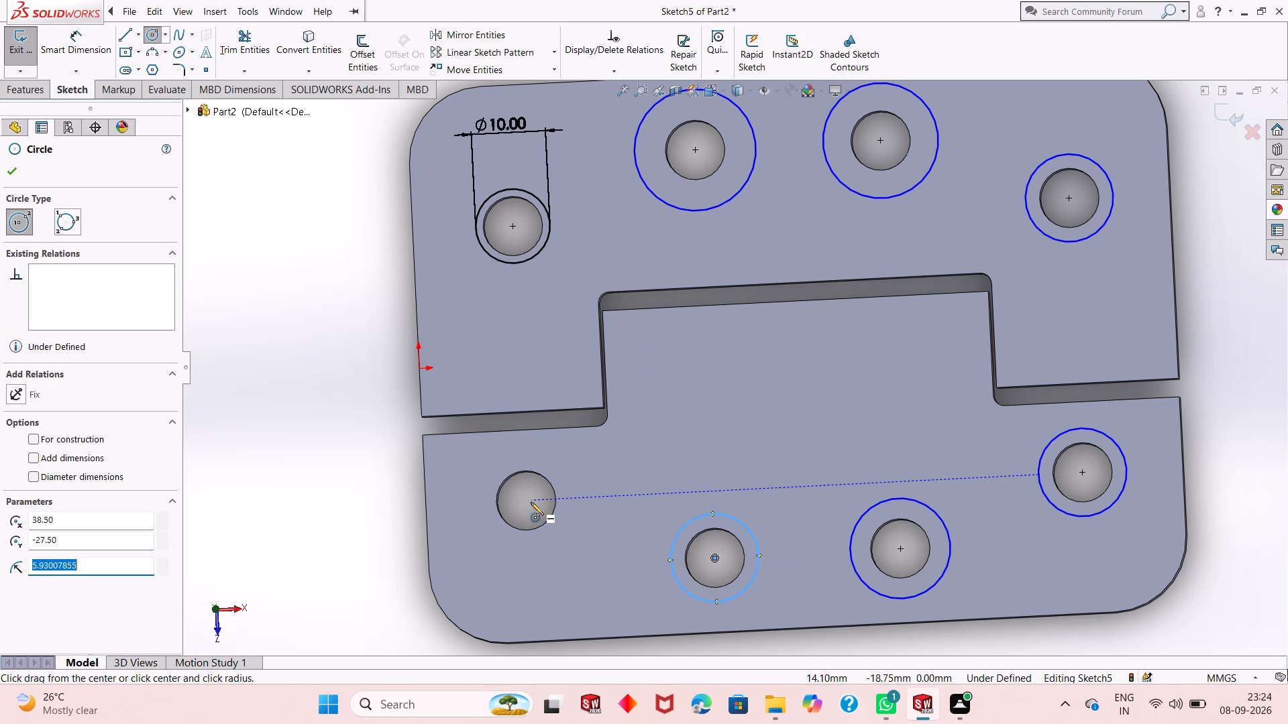
left_click(526, 503)
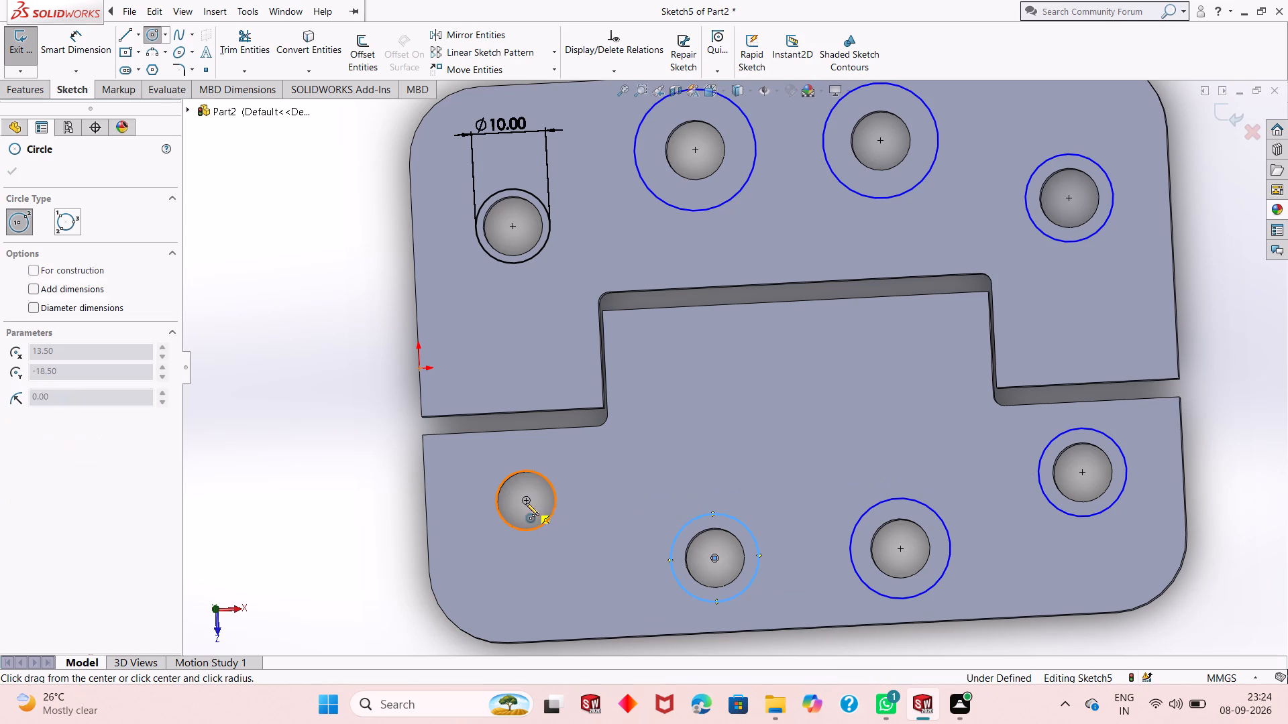
left_click(553, 538)
key("Escape")
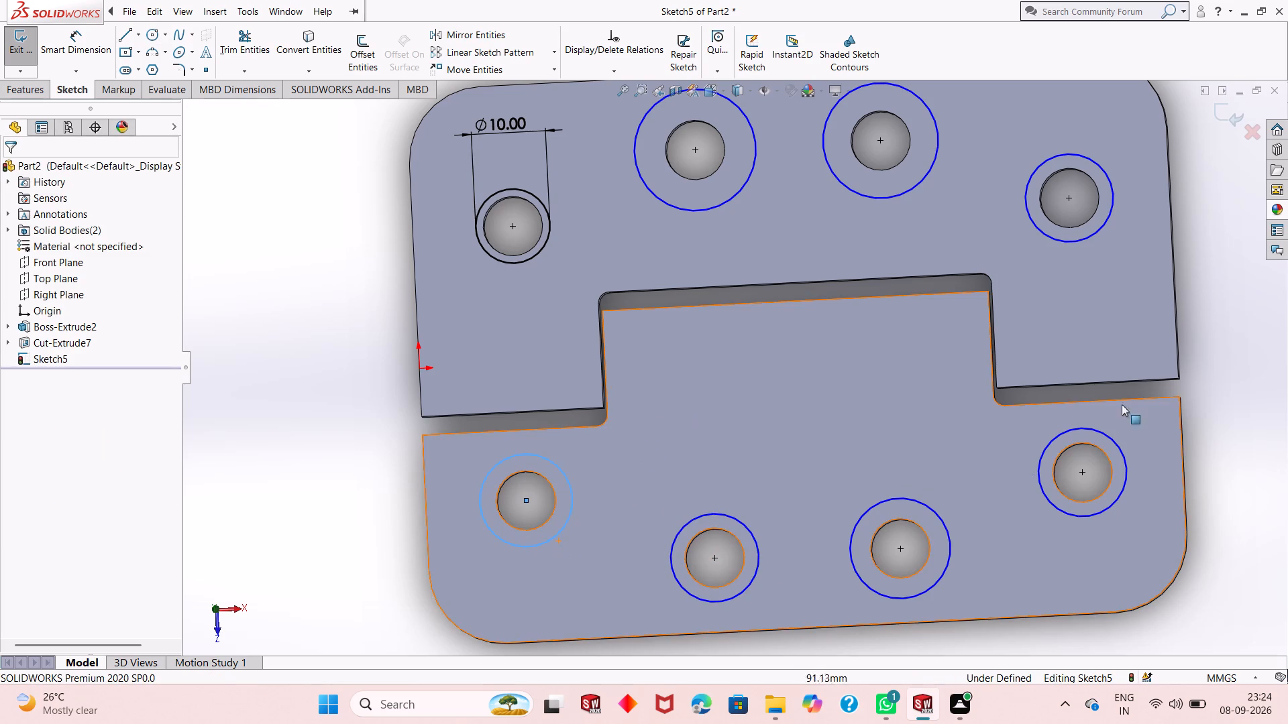
Dimension the diameters of the upper plate's three undimensioned circles at 10 mm each.
left_click(57, 52)
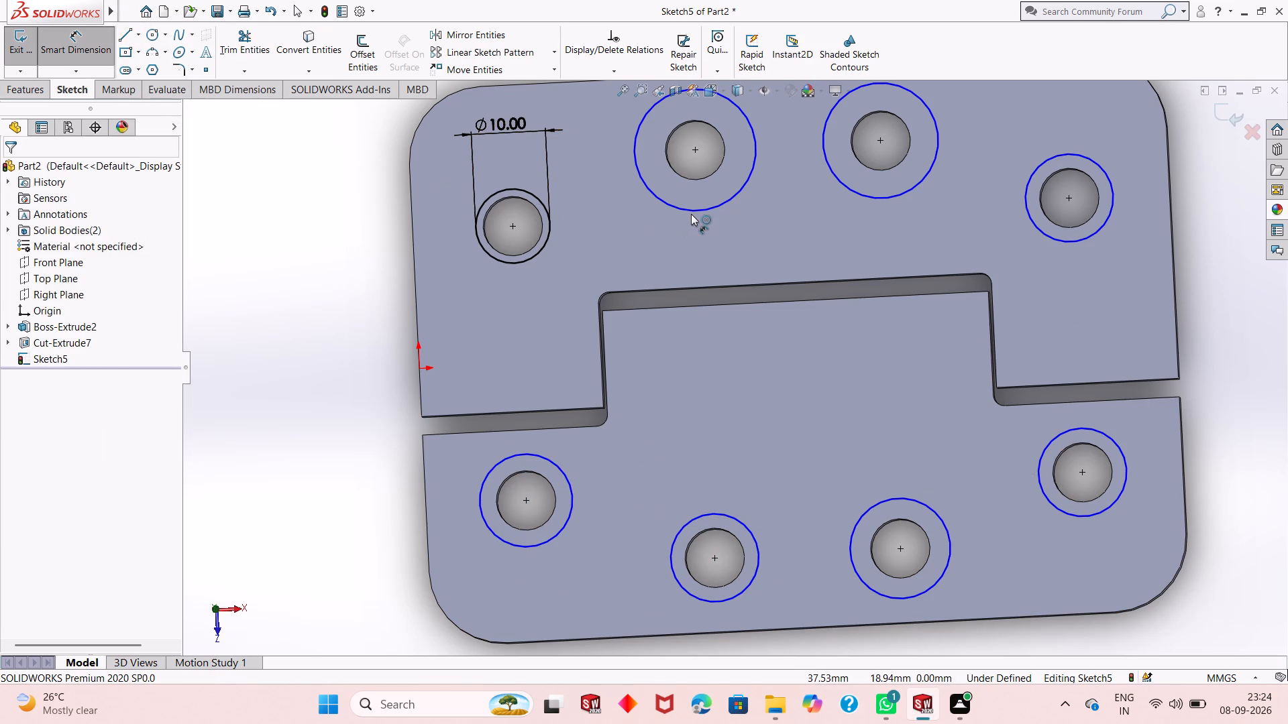
left_click(691, 214)
left_click(623, 251)
type("10")
key("Return")
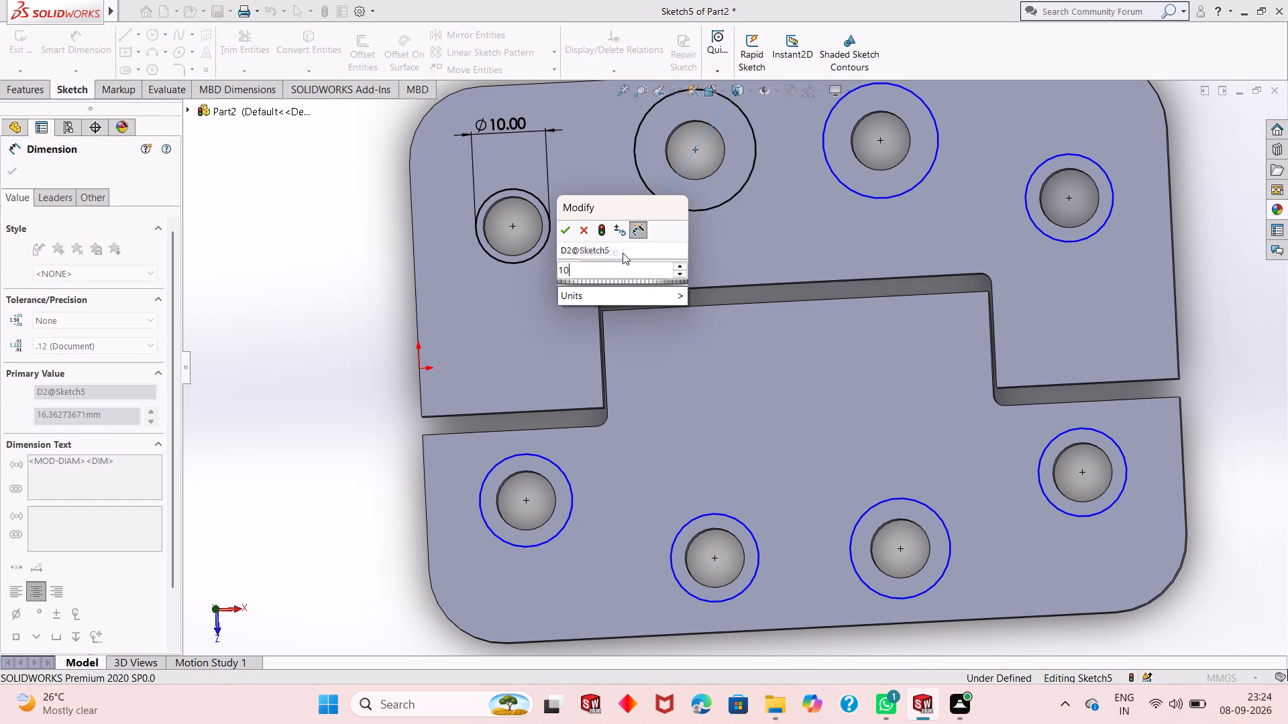
left_click(924, 180)
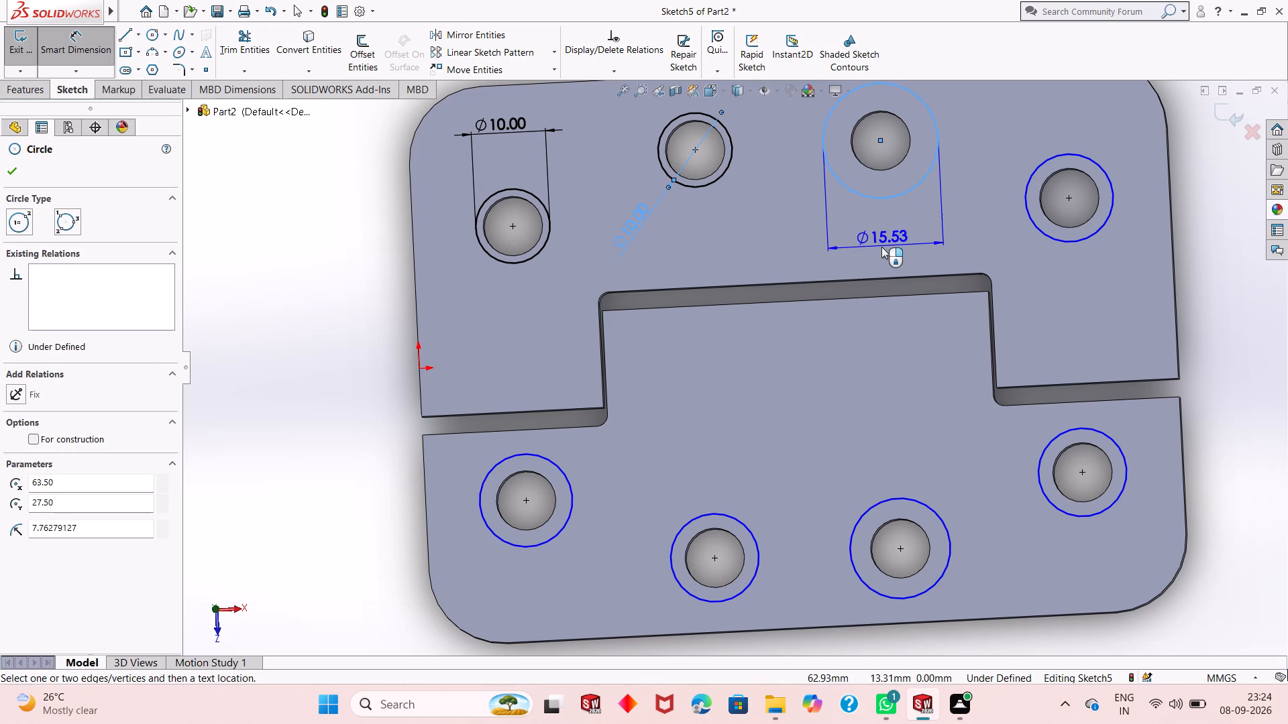
left_click(881, 249)
type("10")
key("Return")
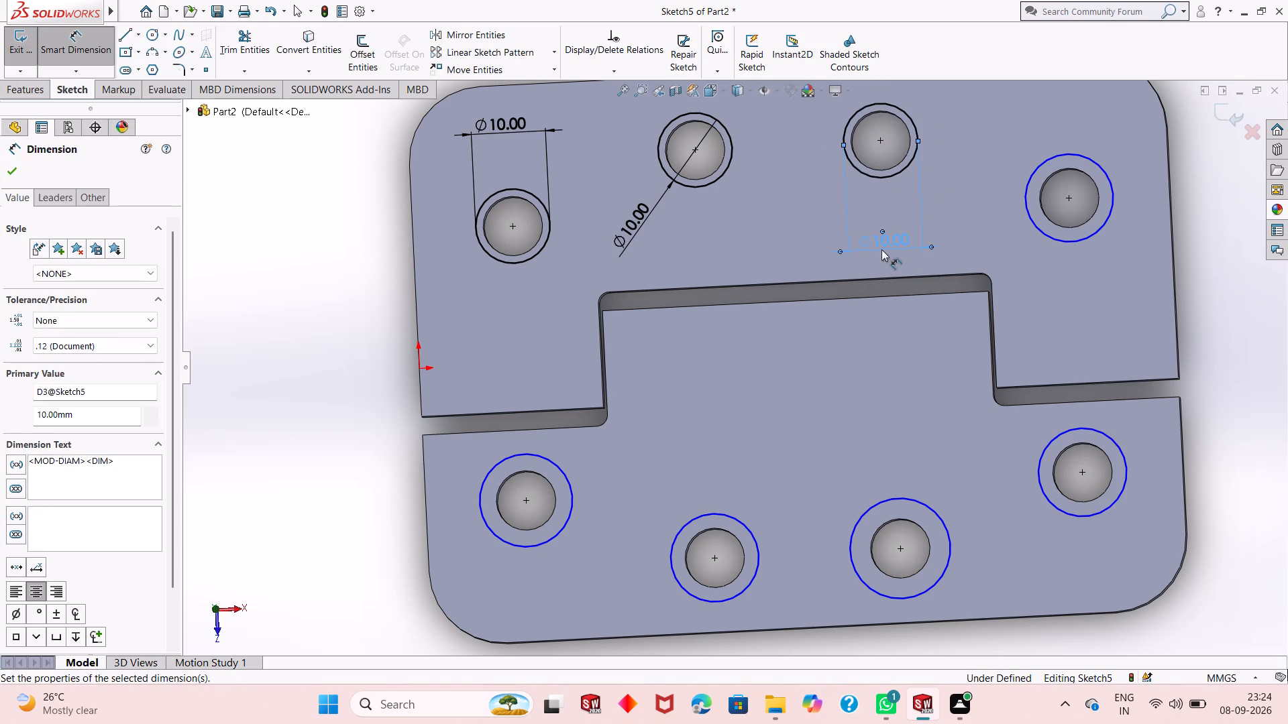
left_click(1061, 238)
left_click(1006, 321)
type("10")
key("Return")
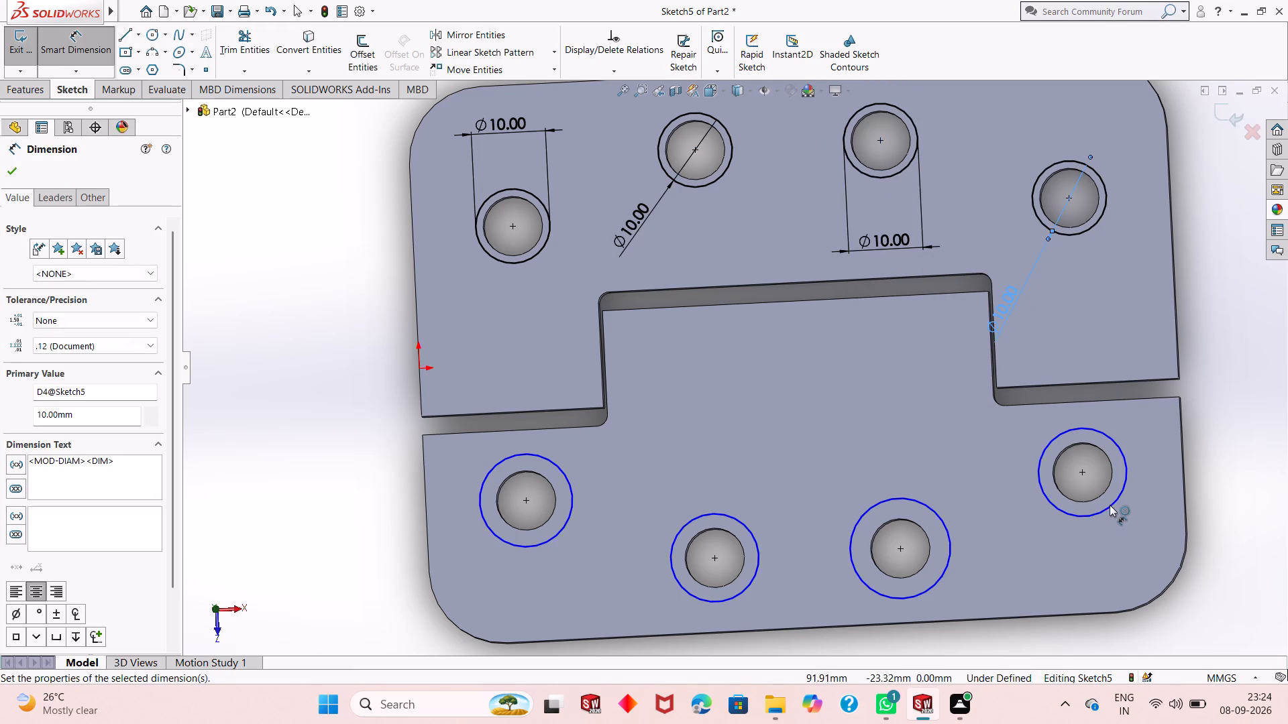
Dimension the diameter of the circle around the lower plate's outer right hole at 10 mm.
left_click(1110, 503)
left_click(1111, 579)
type("10")
key("Return")
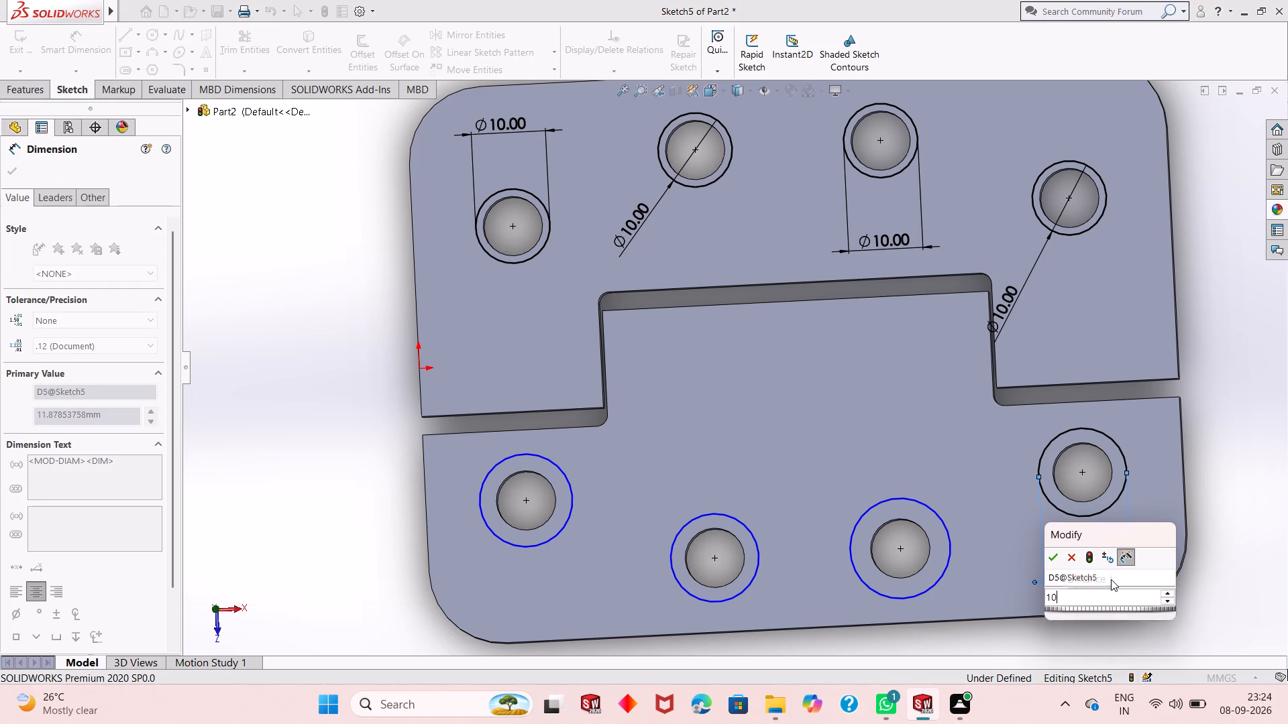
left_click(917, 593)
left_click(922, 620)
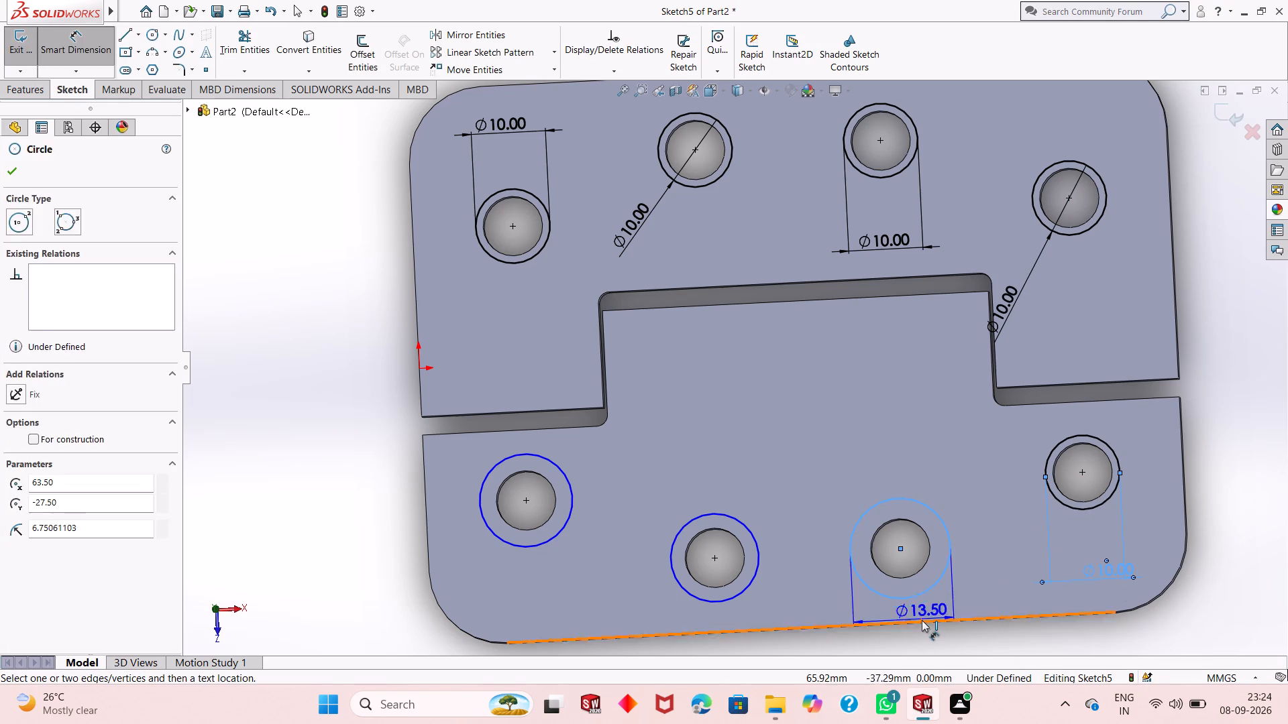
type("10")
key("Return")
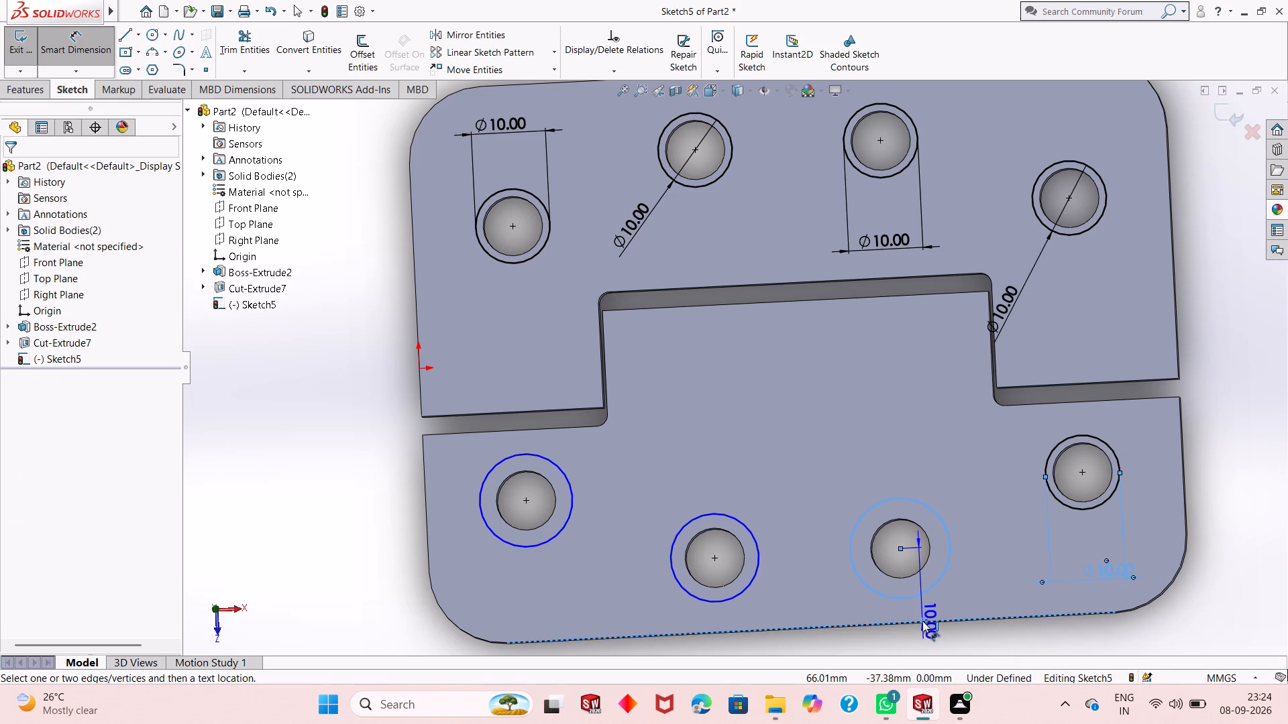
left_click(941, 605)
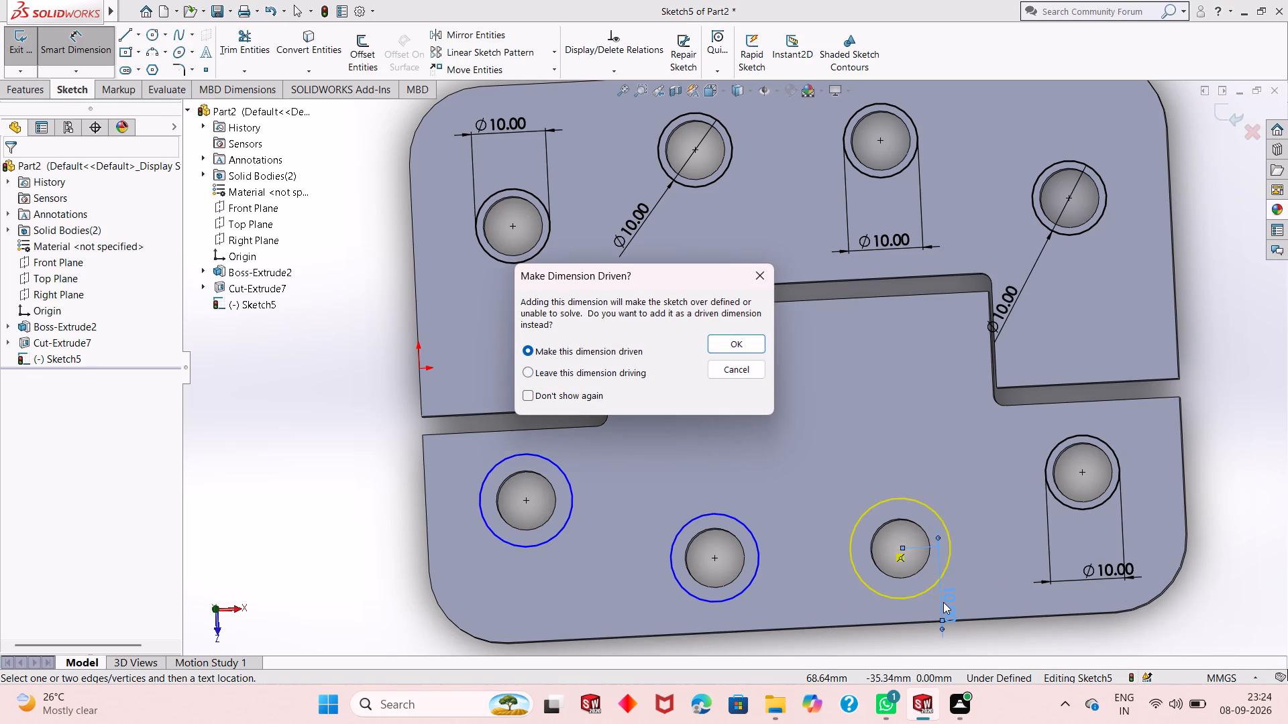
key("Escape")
Dimension the diameters of the lower plate's two inner circles and its outer left circle at 10 mm each.
left_click(944, 577)
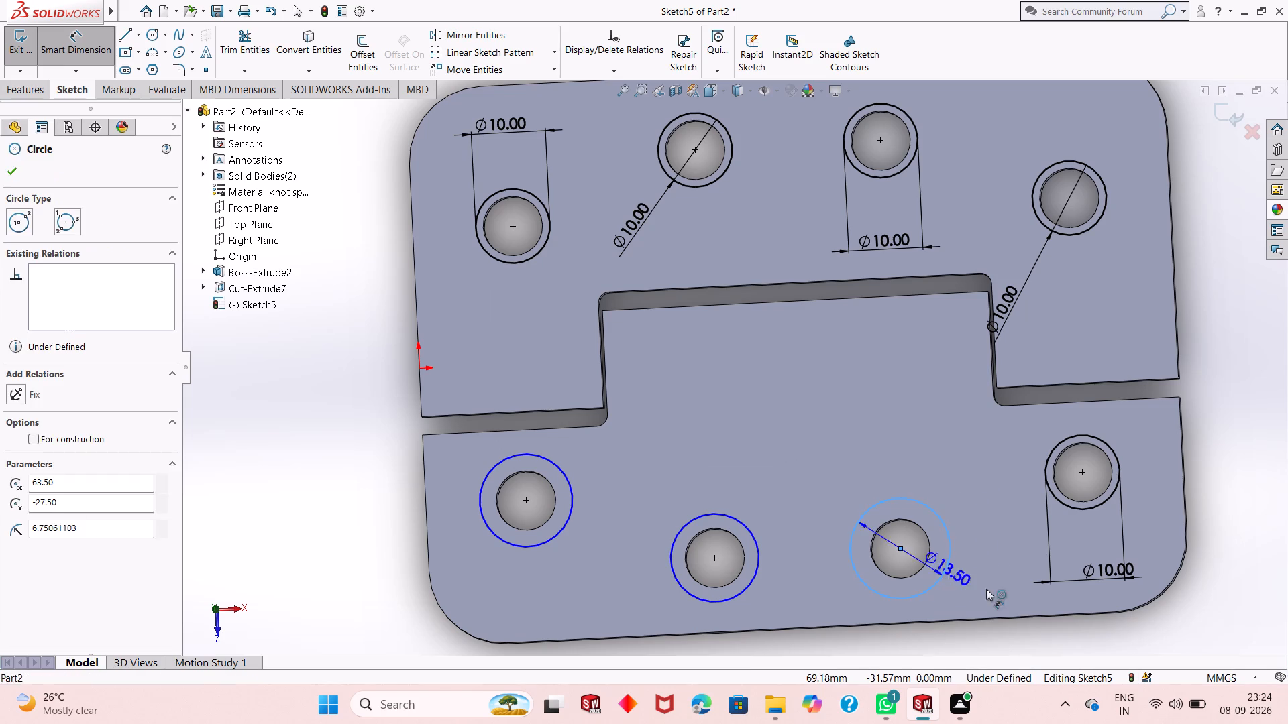
left_click(998, 593)
type("10")
key("Return")
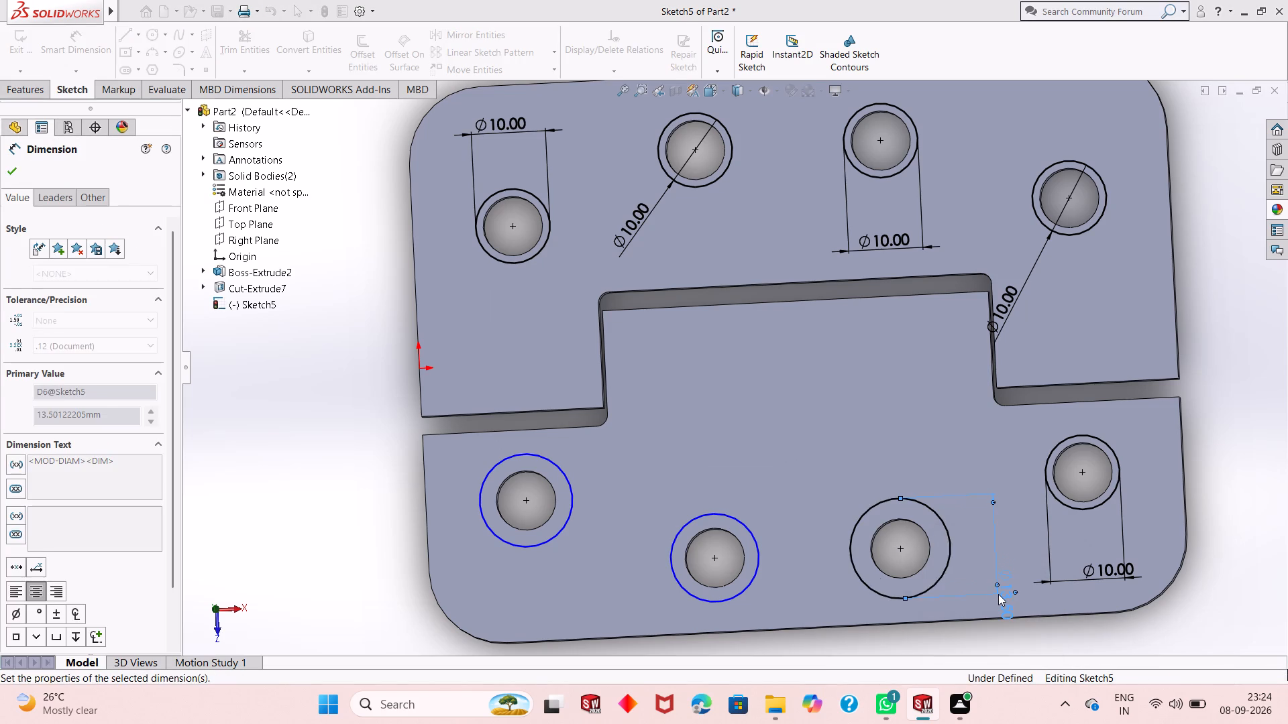
left_click(747, 586)
left_click(803, 604)
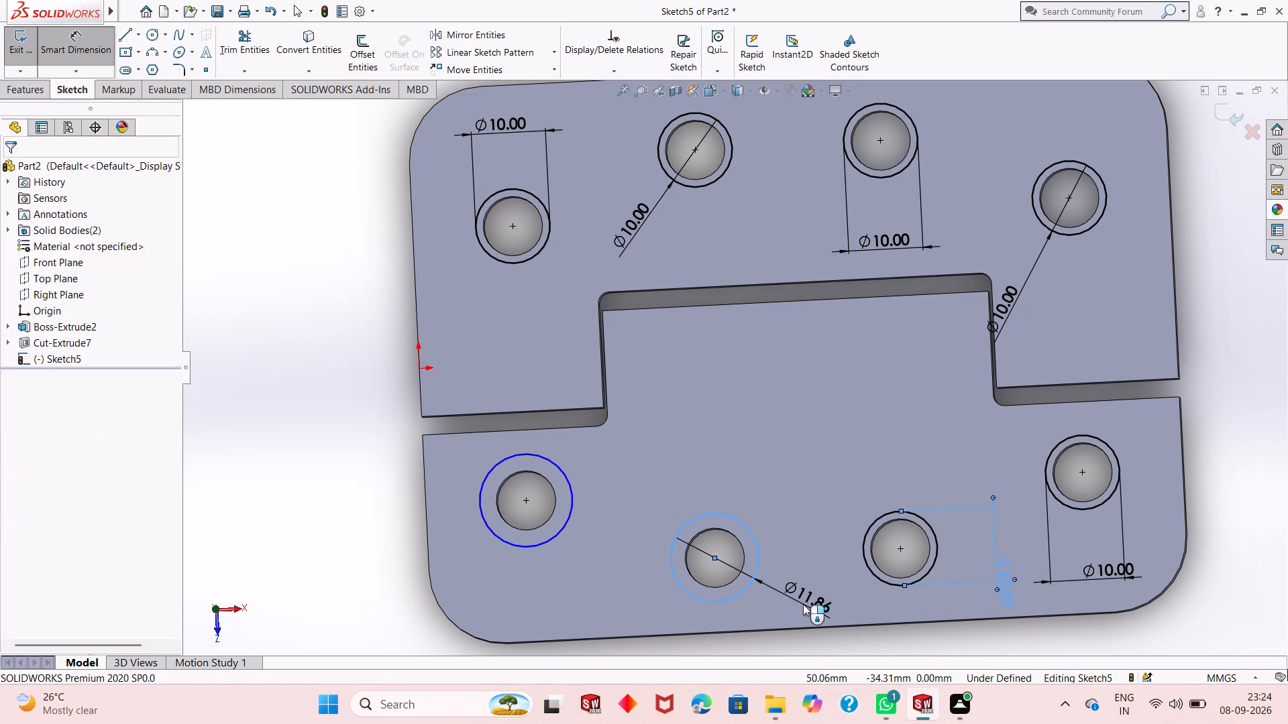
type("10")
key("Return")
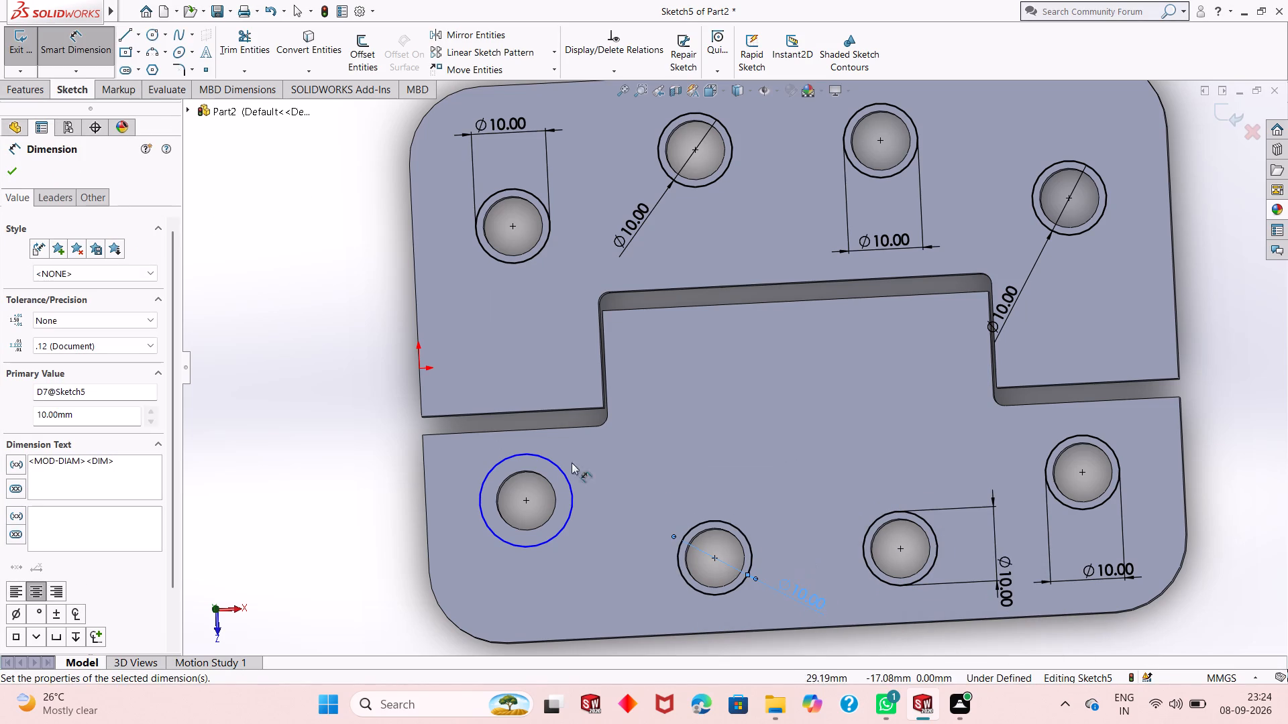
left_click(479, 508)
left_click(458, 541)
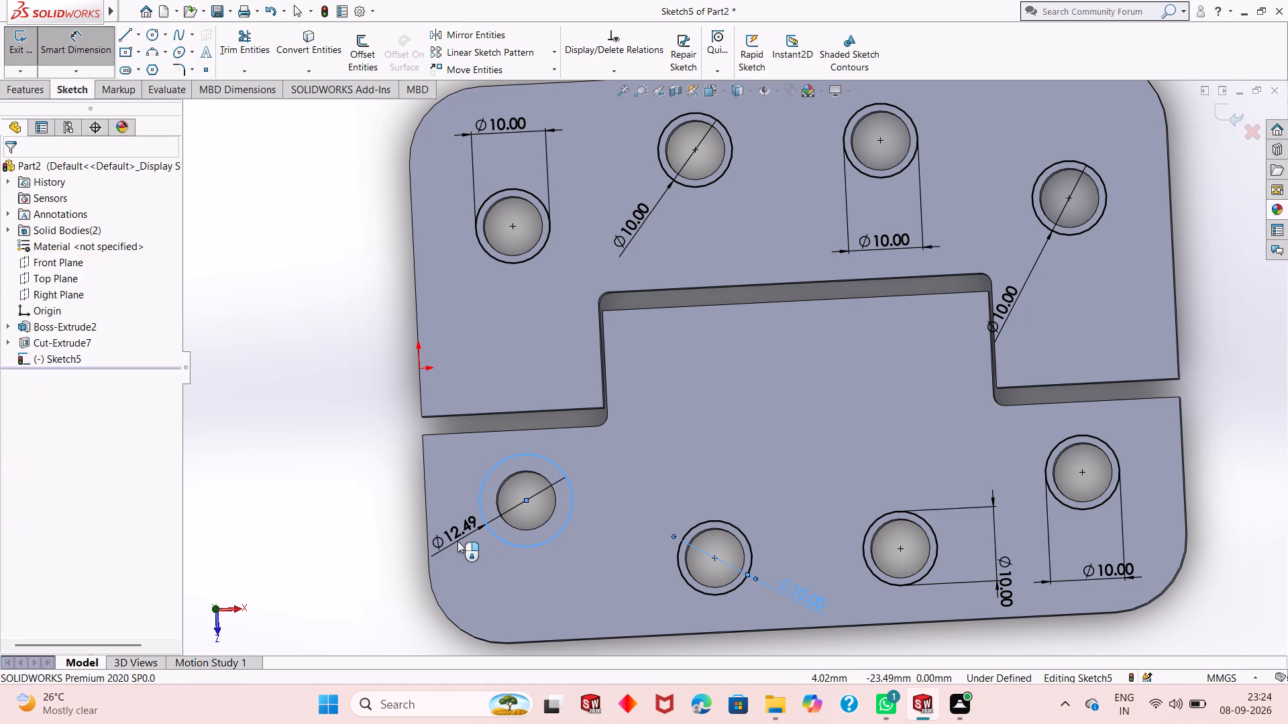
type("10")
key("Return")
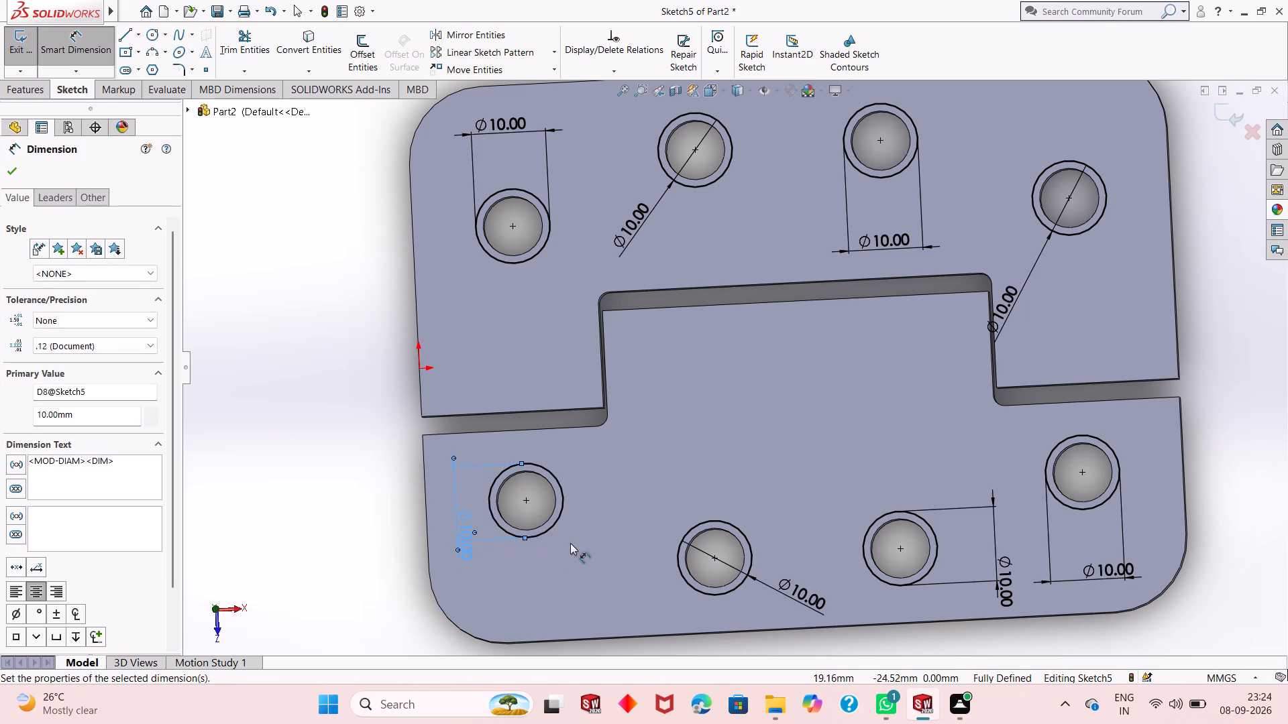
Finish dimensioning and exit the sketch containing the concentric 10 mm circles on both plates.
scroll(575, 532, "up", 1)
scroll(667, 376, "up", 1)
scroll(767, 286, "down", 1)
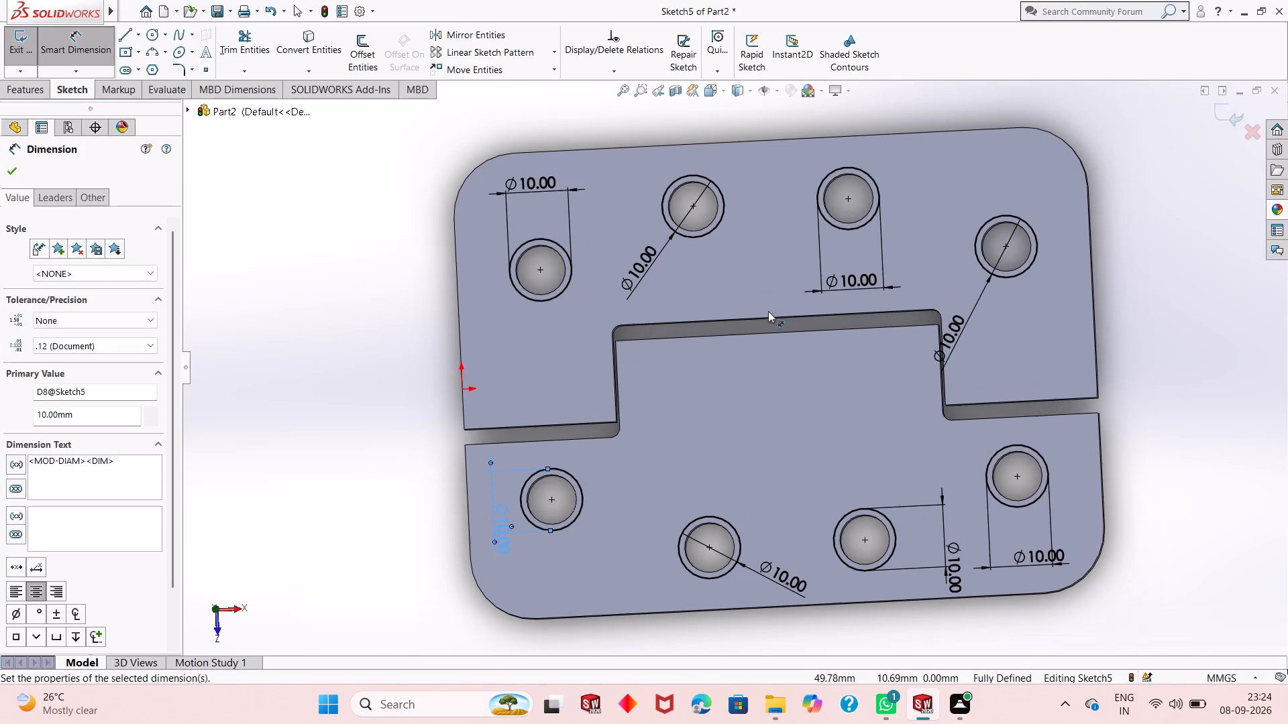
key("Escape")
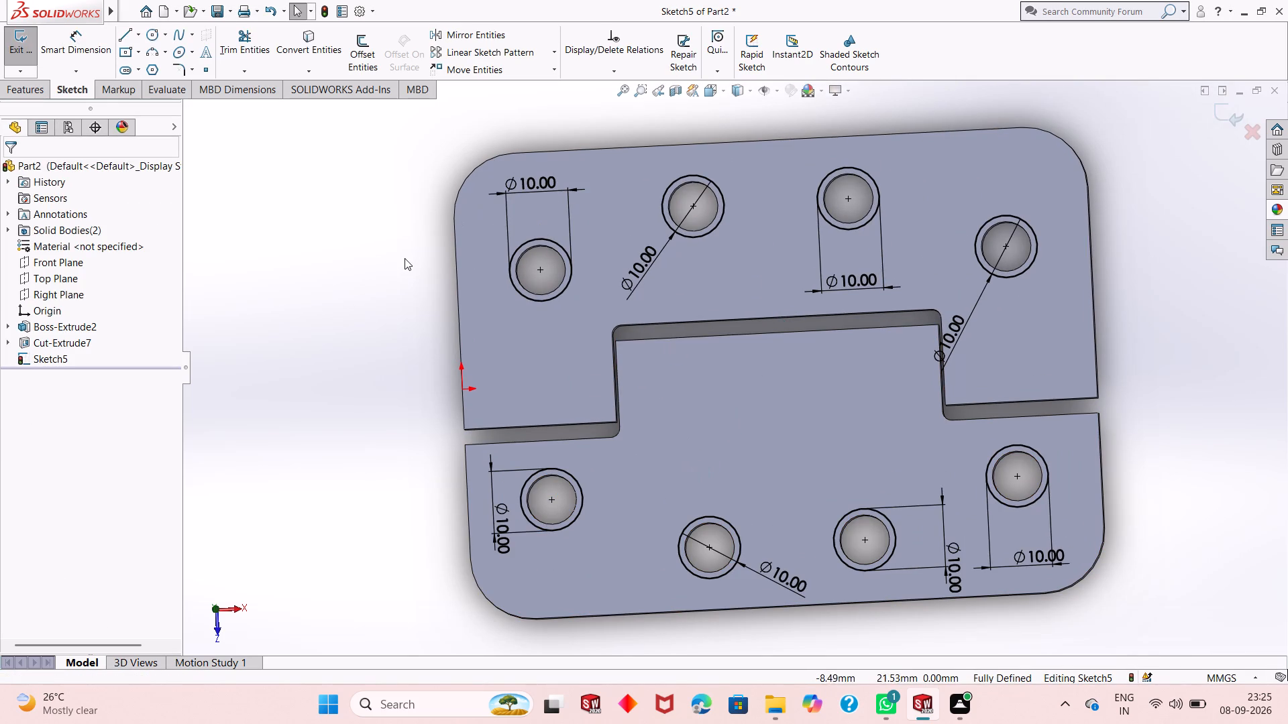
middle_click_drag(553, 312, 560, 212)
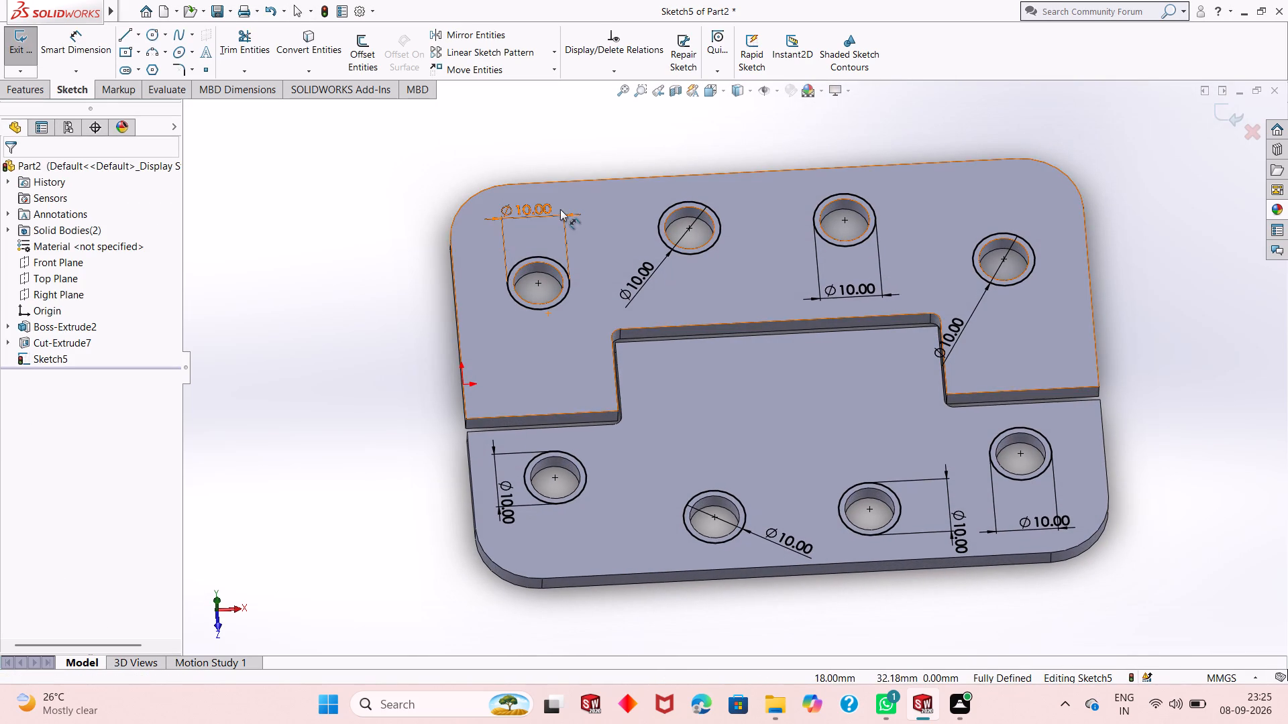
scroll(542, 284, "down", 1)
key("Escape")
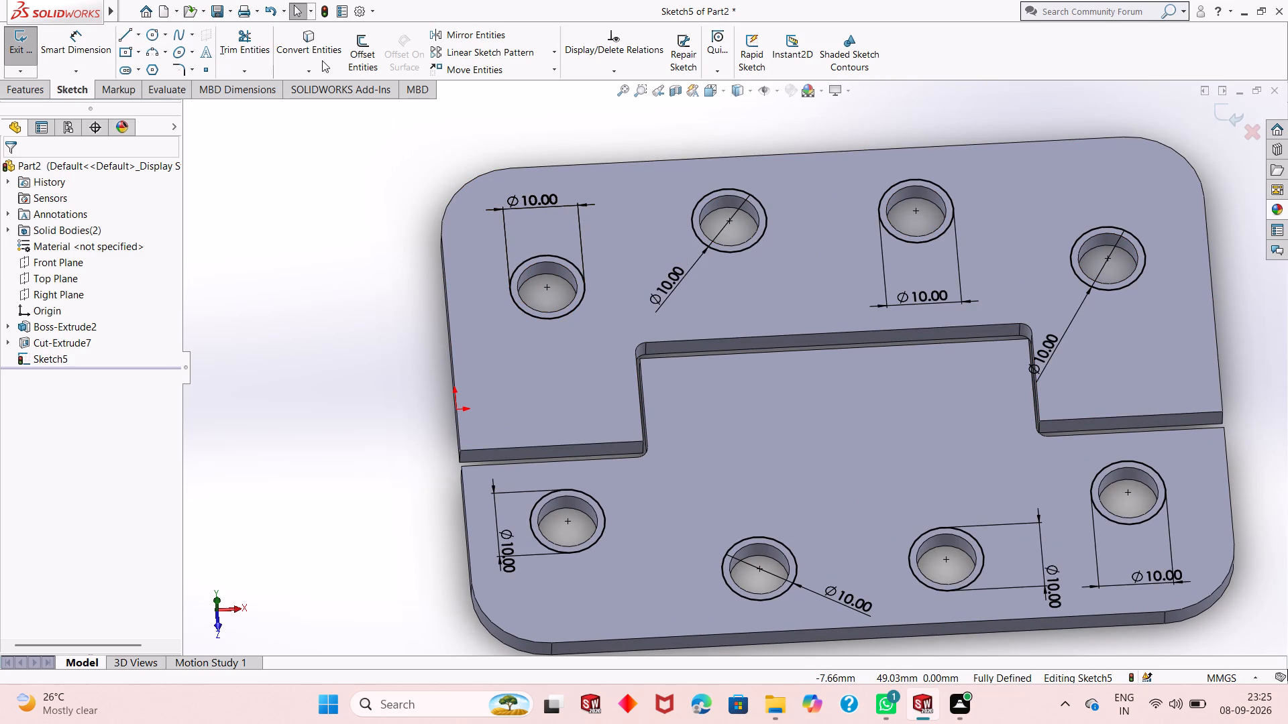
left_click(11, 87)
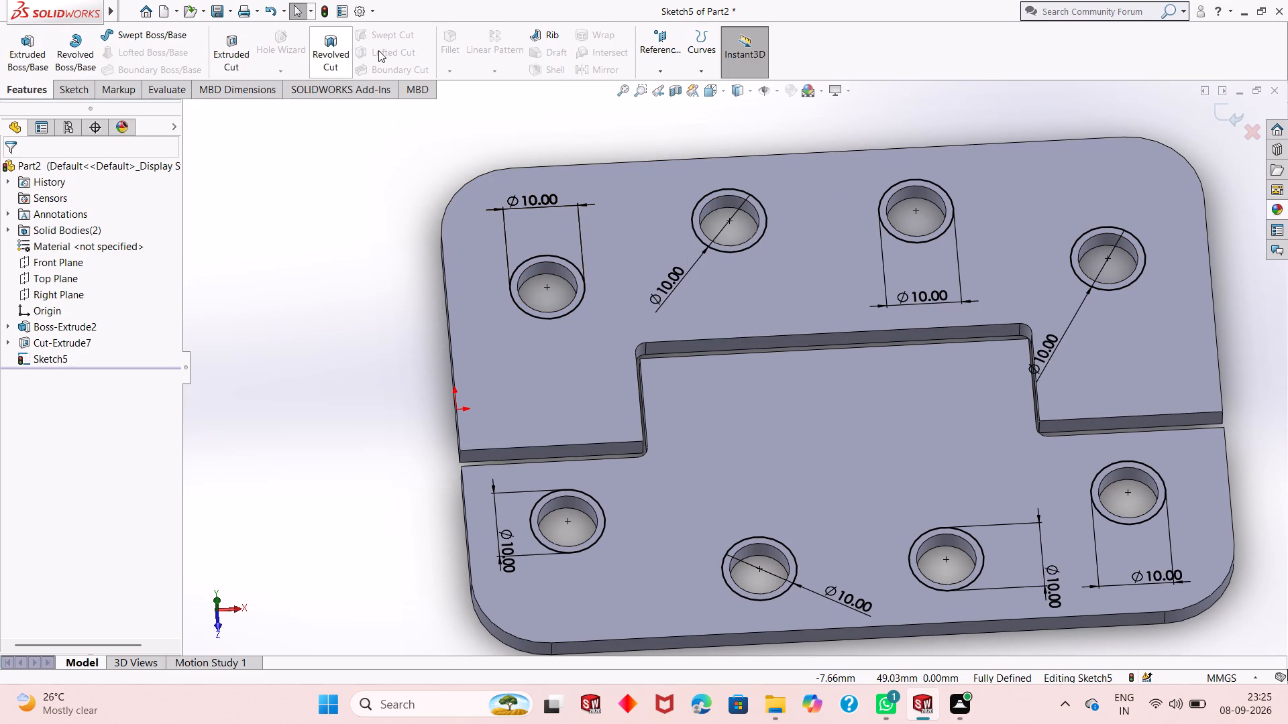
left_click(1212, 112)
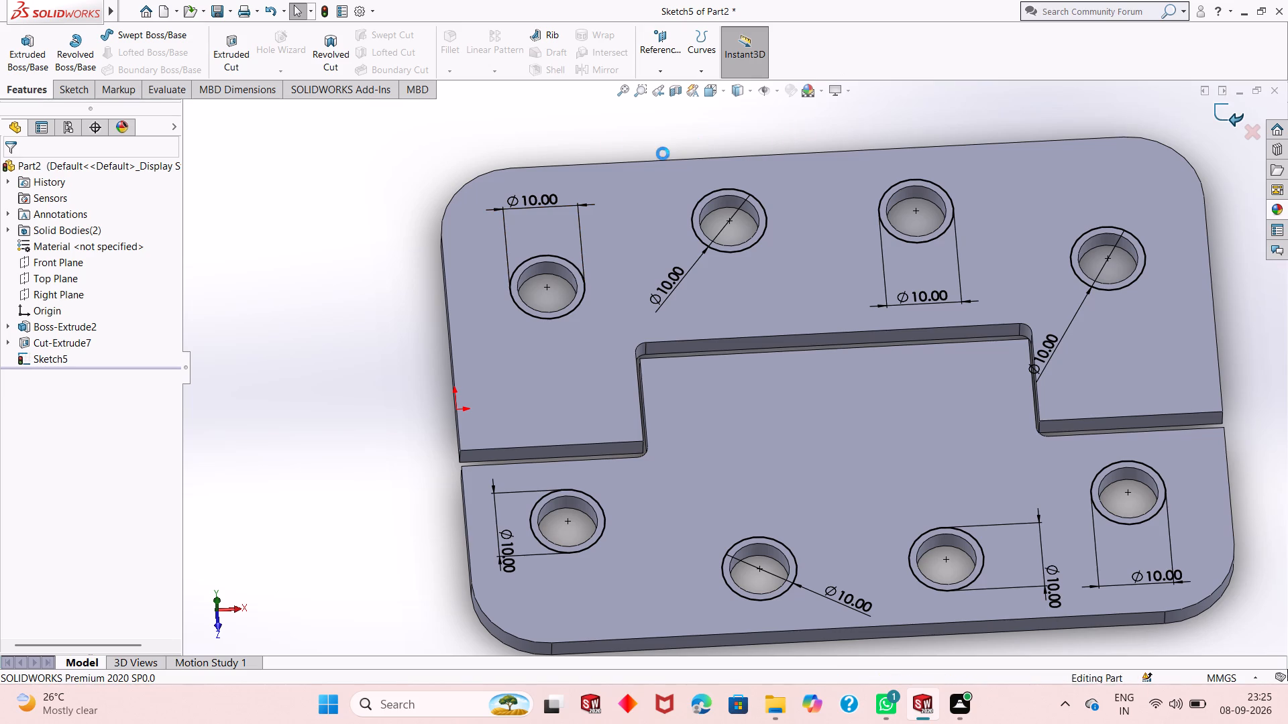
key("Escape")
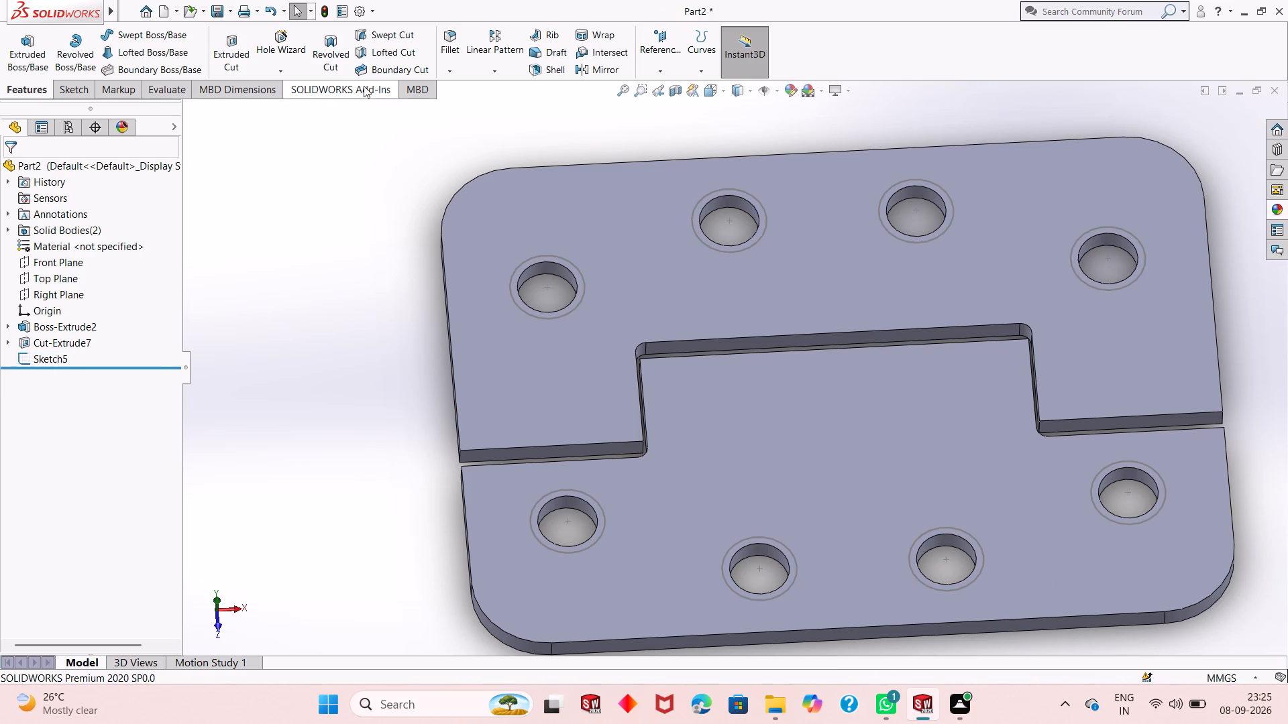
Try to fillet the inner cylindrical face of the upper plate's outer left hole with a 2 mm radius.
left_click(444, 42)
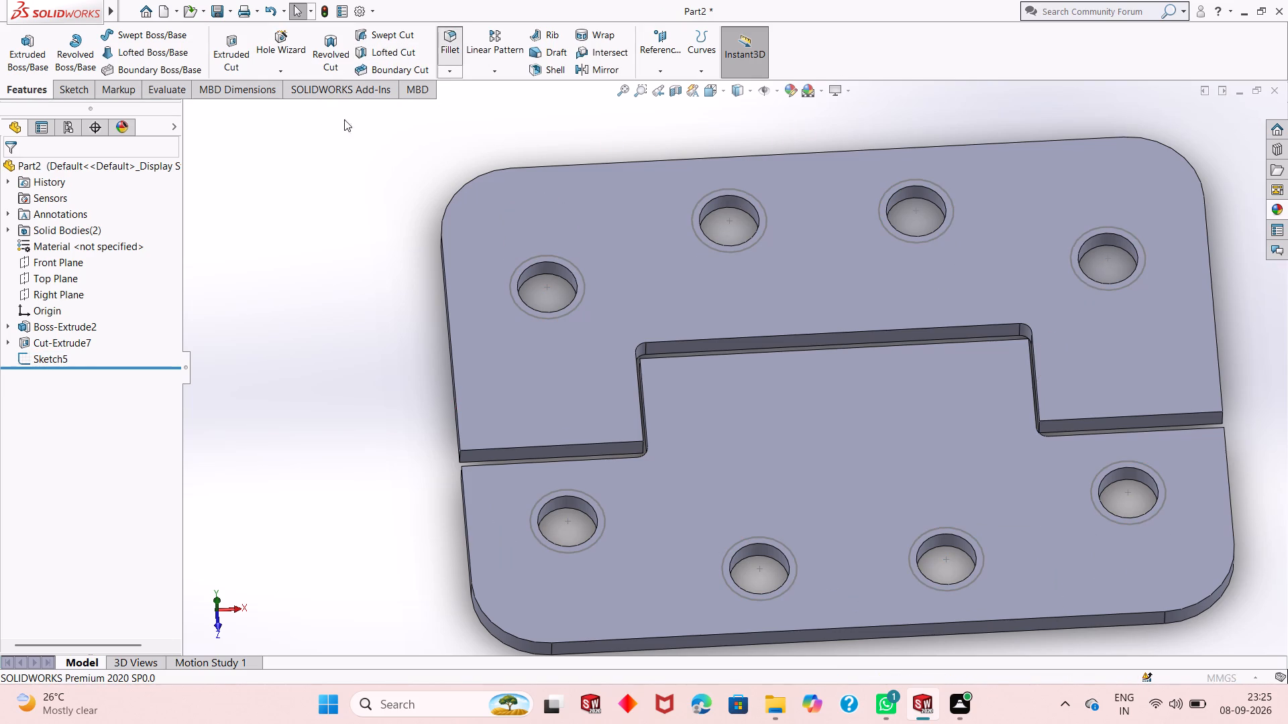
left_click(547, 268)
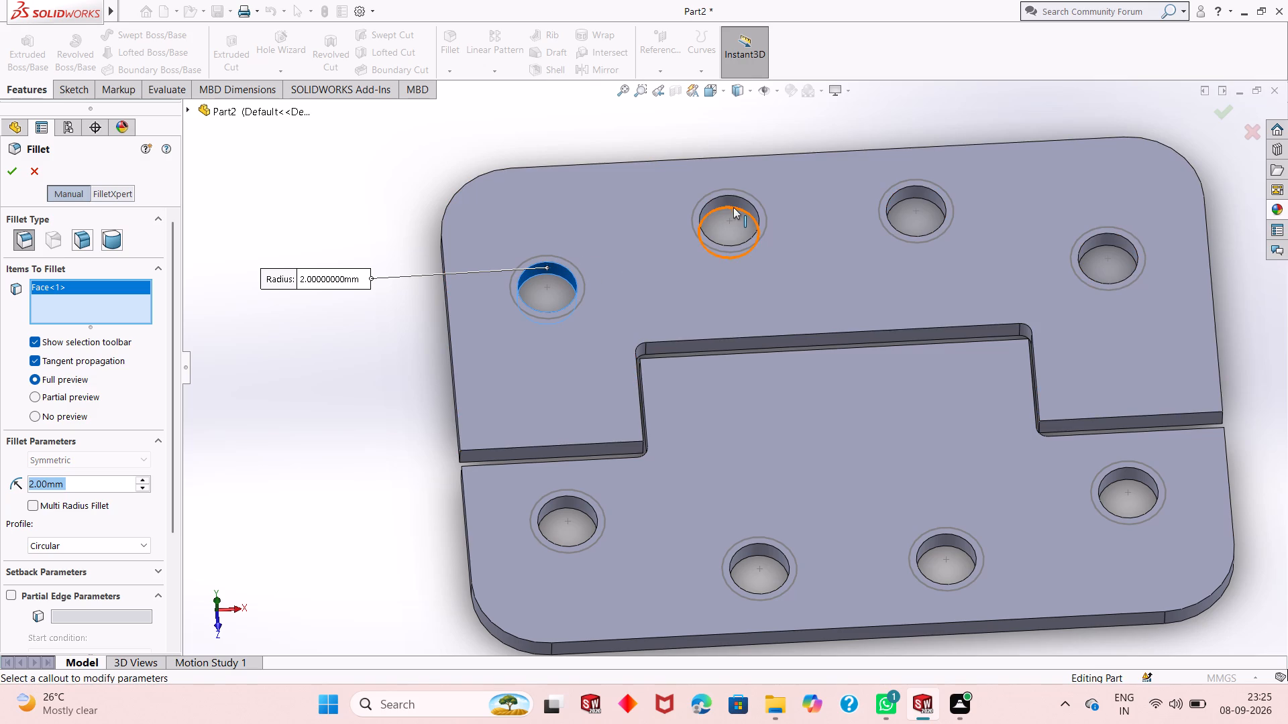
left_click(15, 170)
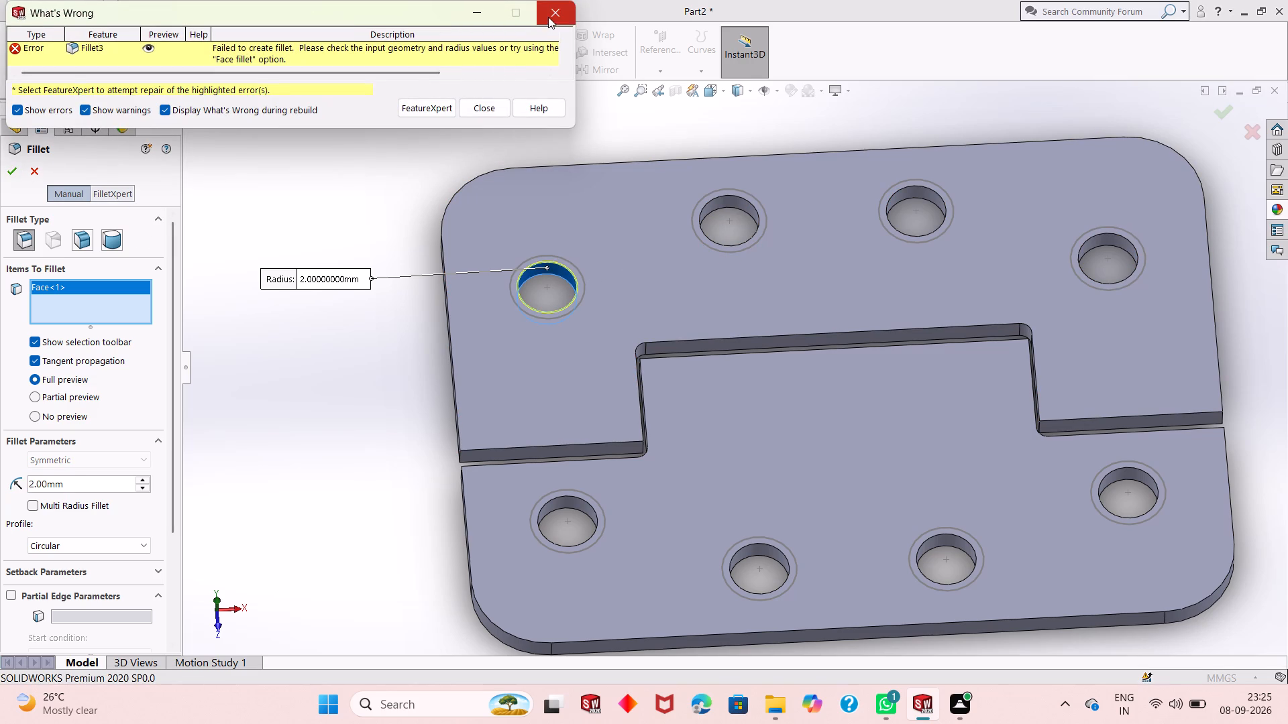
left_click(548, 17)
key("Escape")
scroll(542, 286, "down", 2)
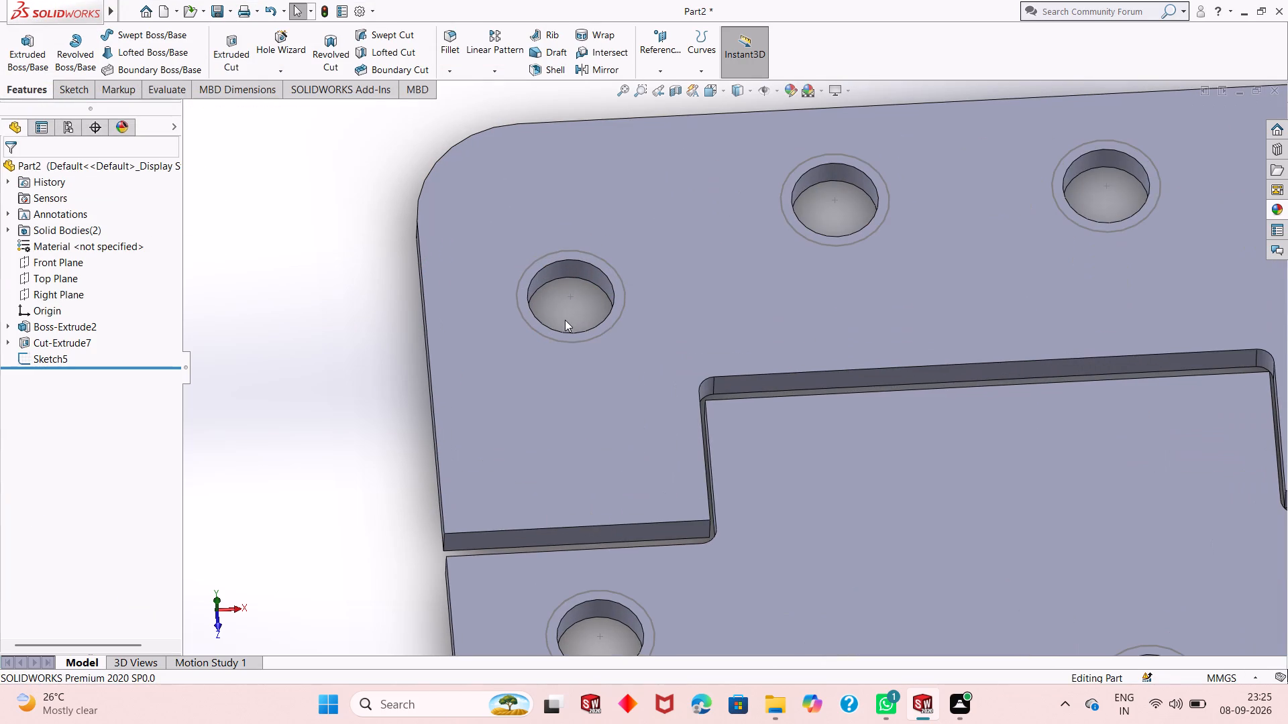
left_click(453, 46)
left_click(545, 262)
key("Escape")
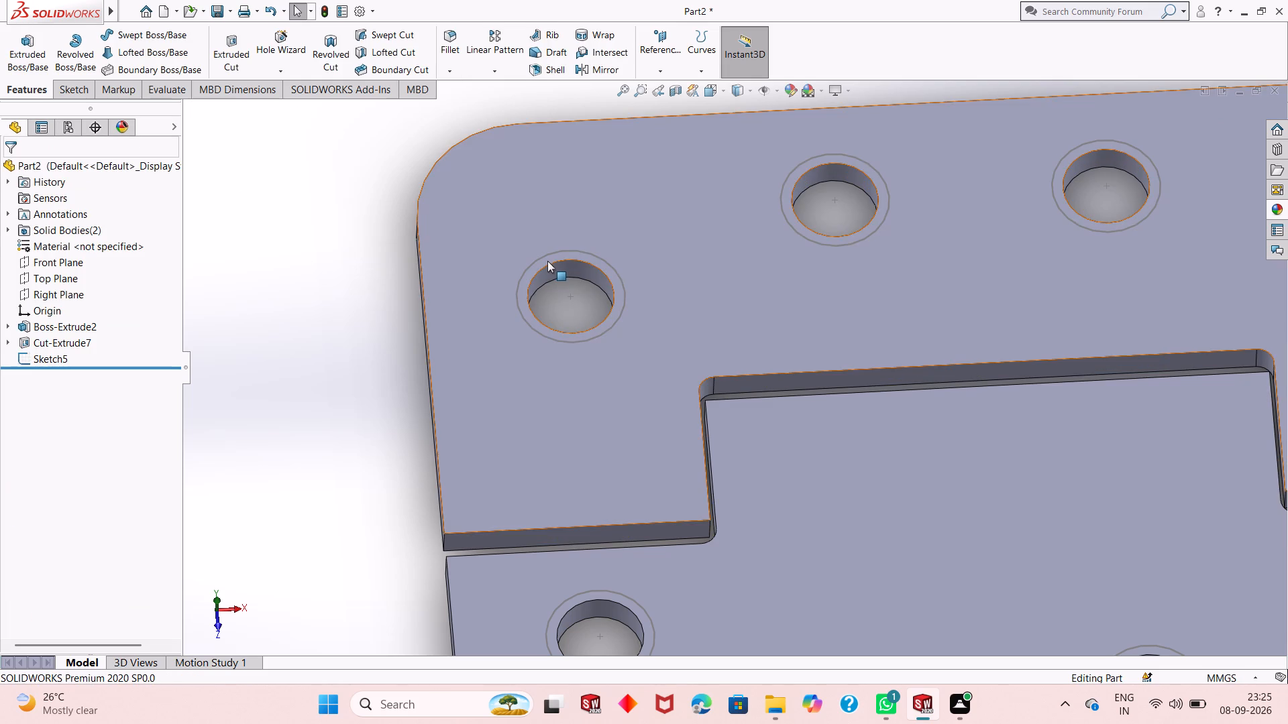
Set up a symmetric 2 mm fillet on the top edges of the upper plate's four holes.
left_click(458, 42)
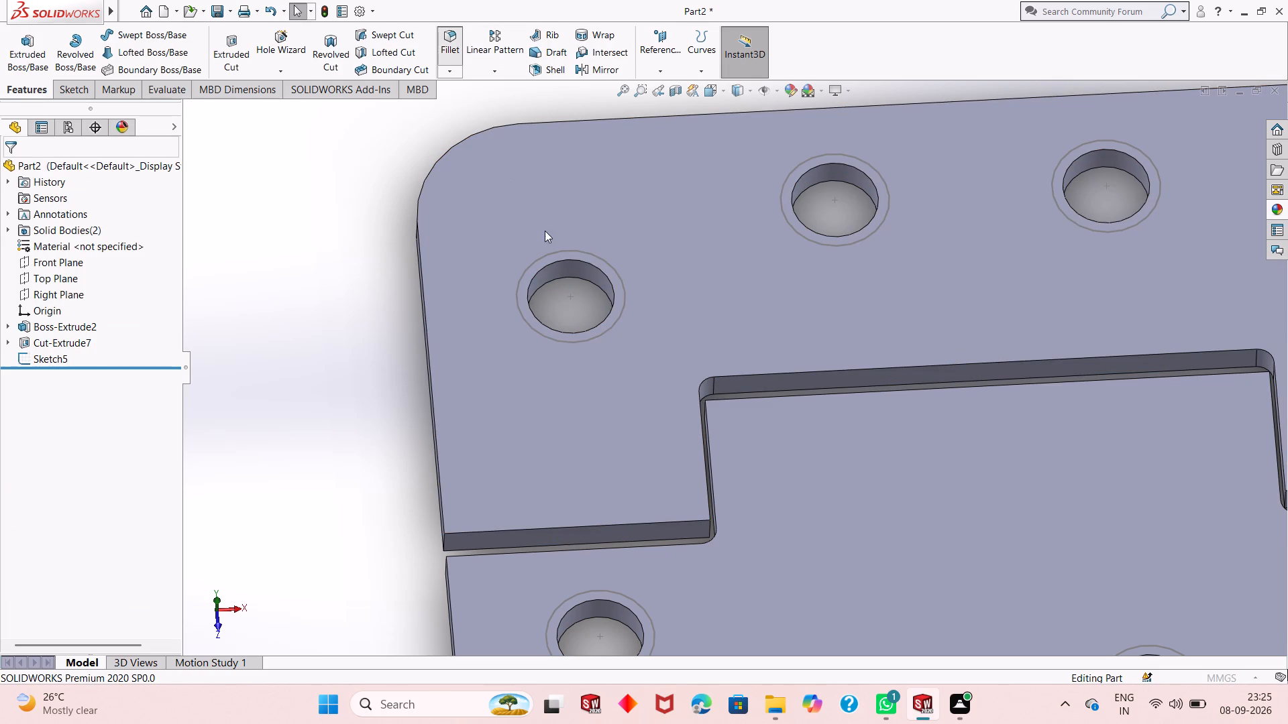
left_click(564, 261)
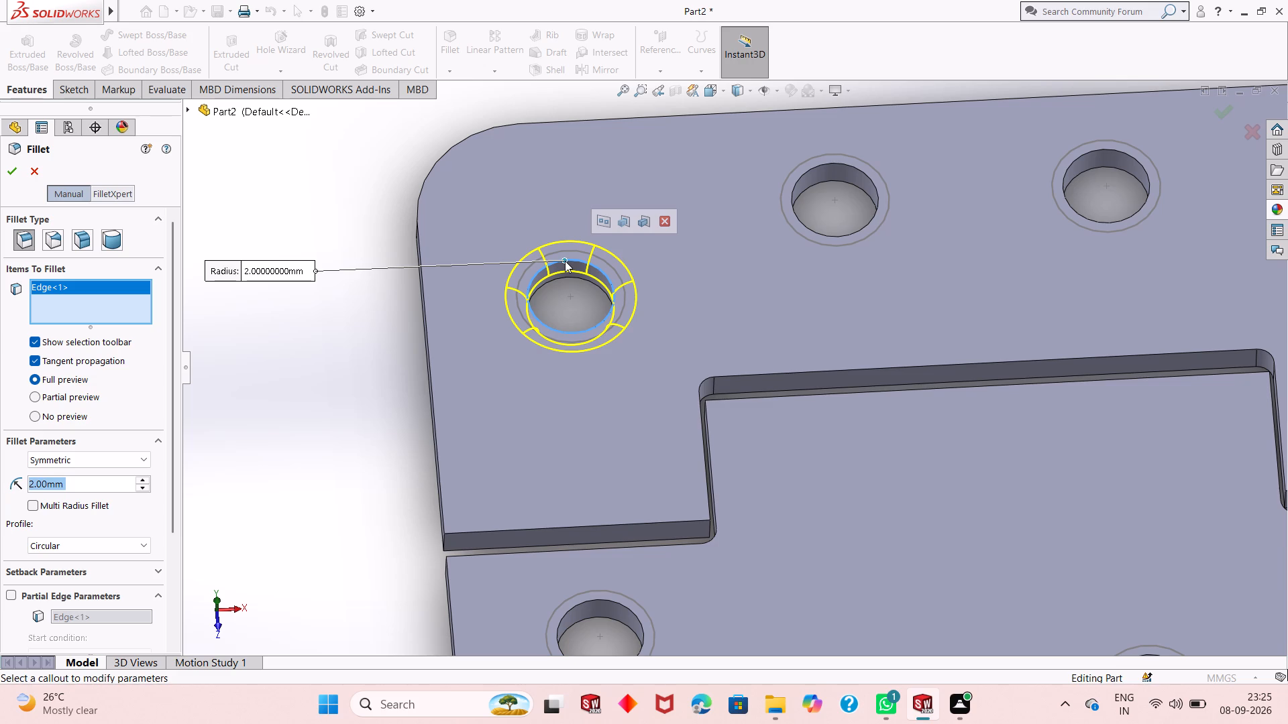
left_click(851, 168)
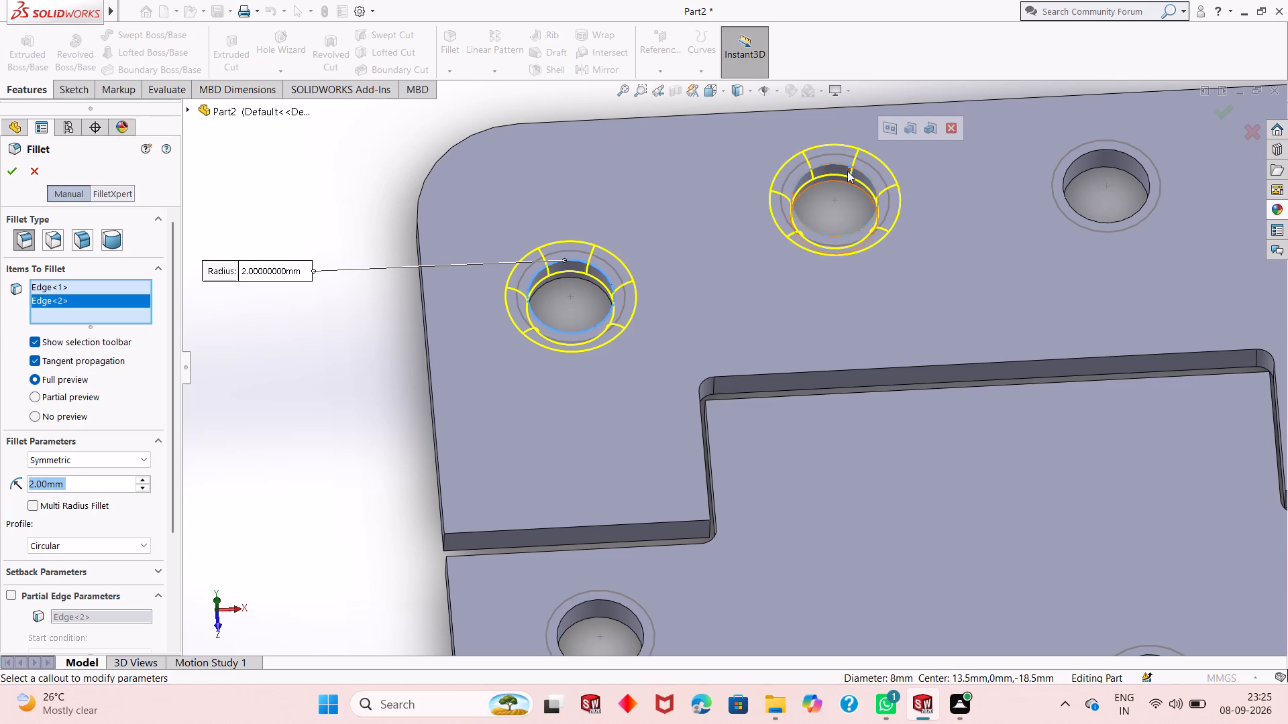
scroll(707, 218, "up", 4)
scroll(918, 265, "down", 3)
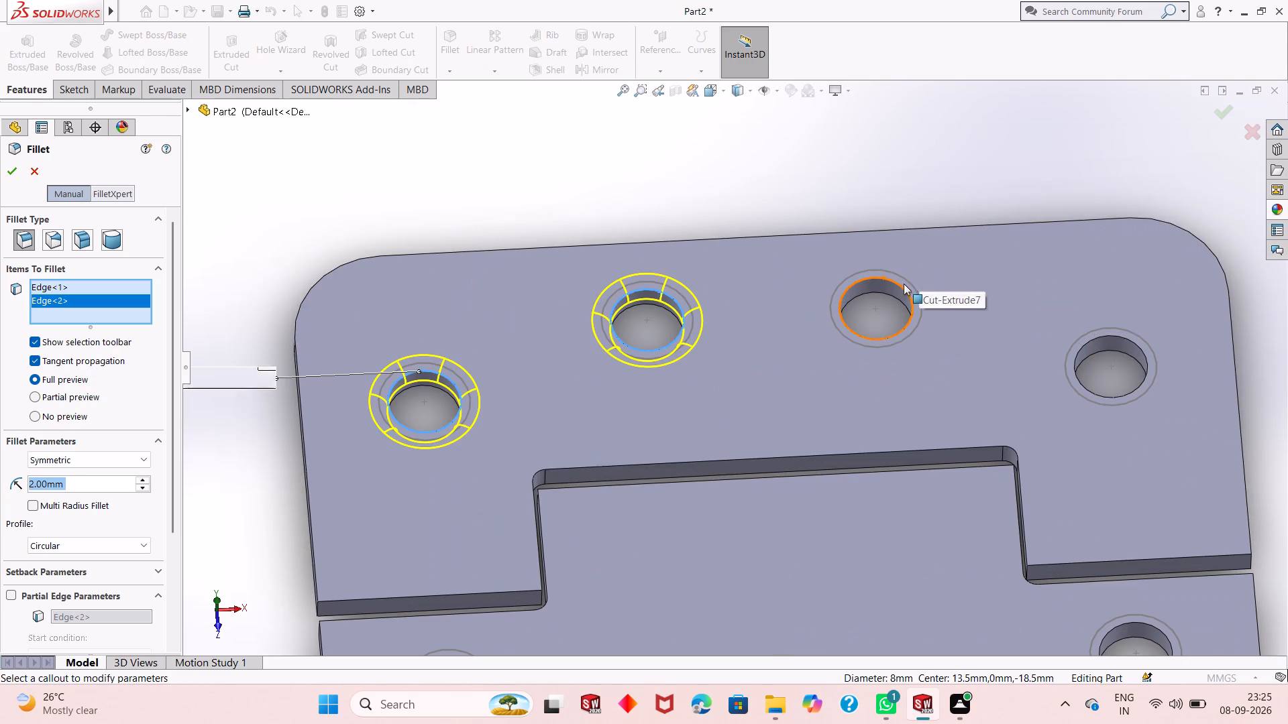
left_click(901, 285)
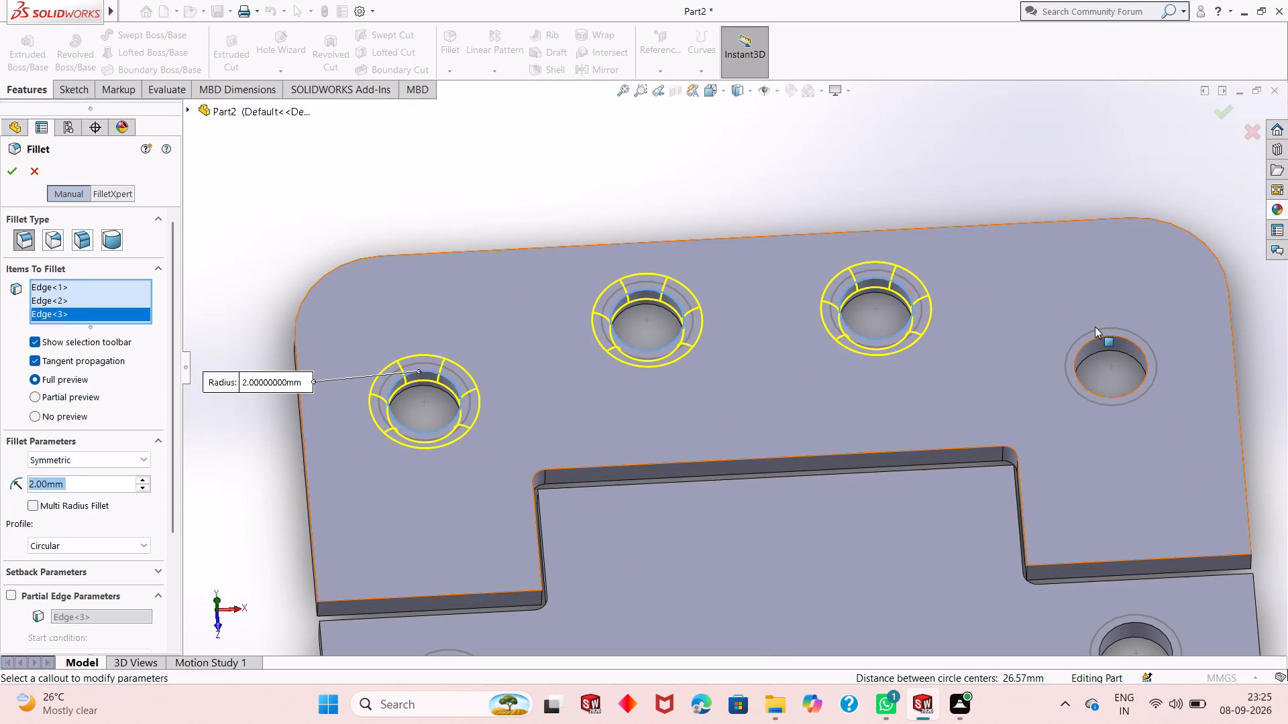
left_click(1106, 336)
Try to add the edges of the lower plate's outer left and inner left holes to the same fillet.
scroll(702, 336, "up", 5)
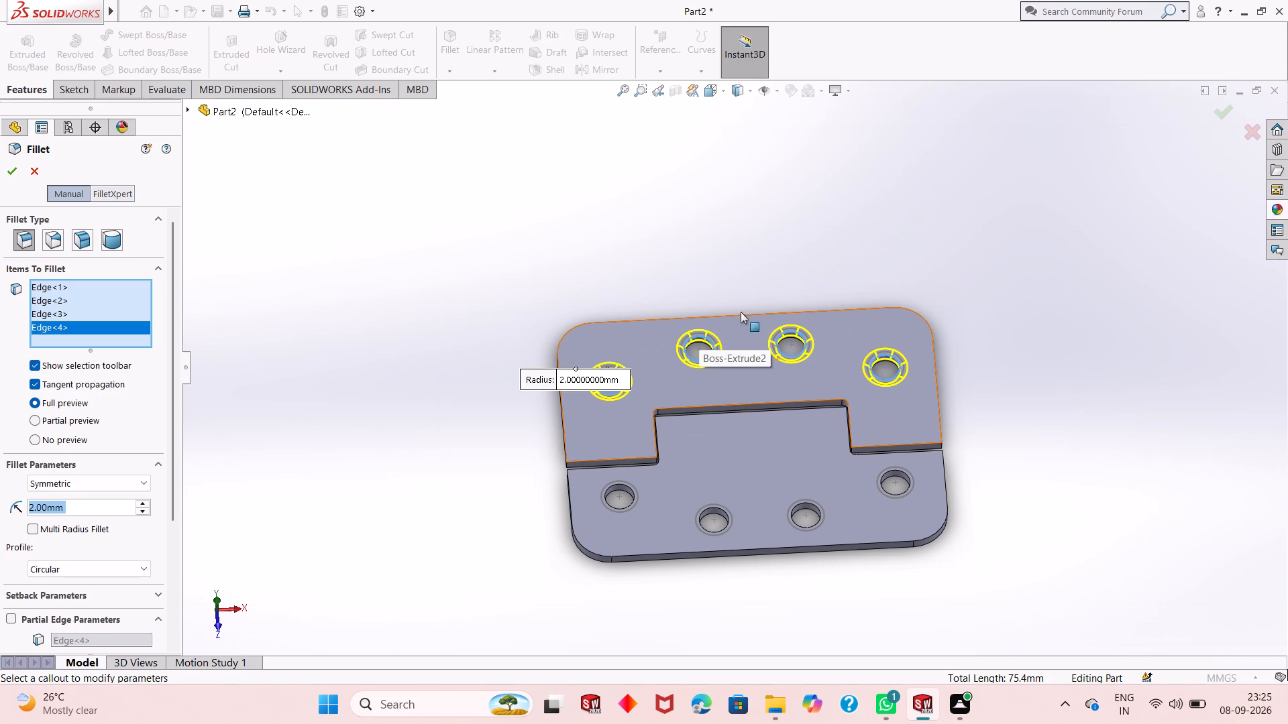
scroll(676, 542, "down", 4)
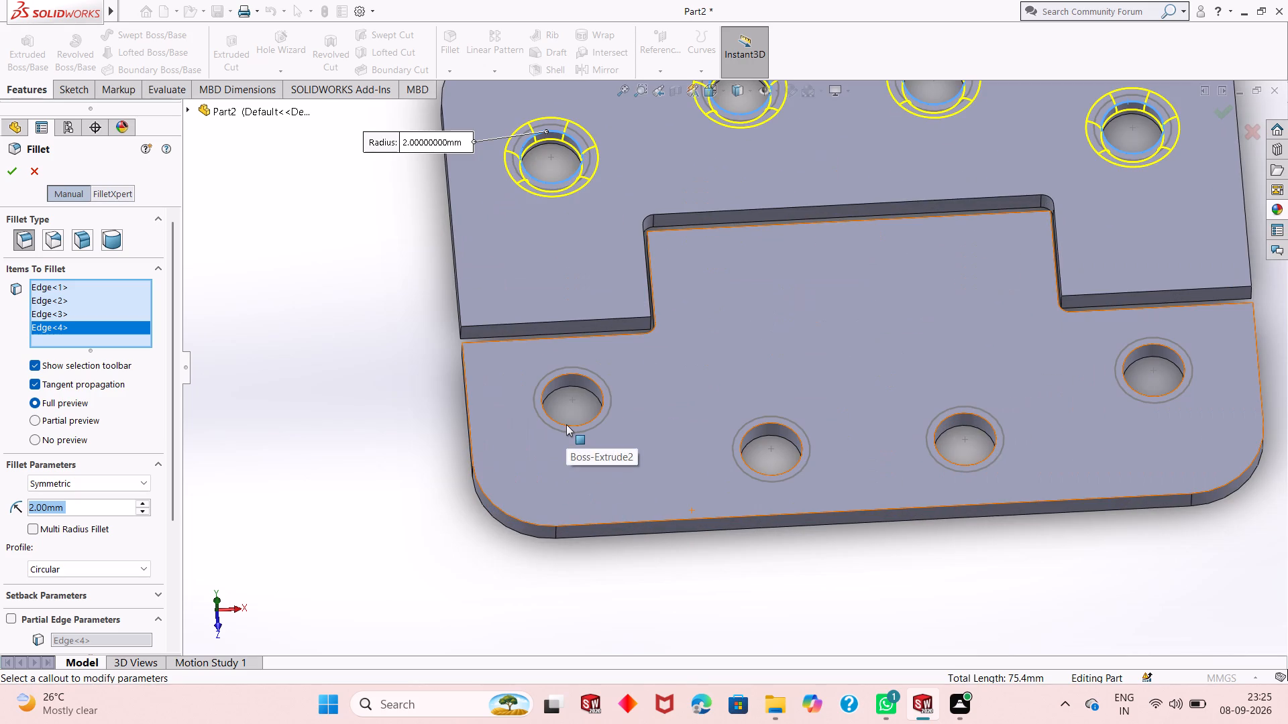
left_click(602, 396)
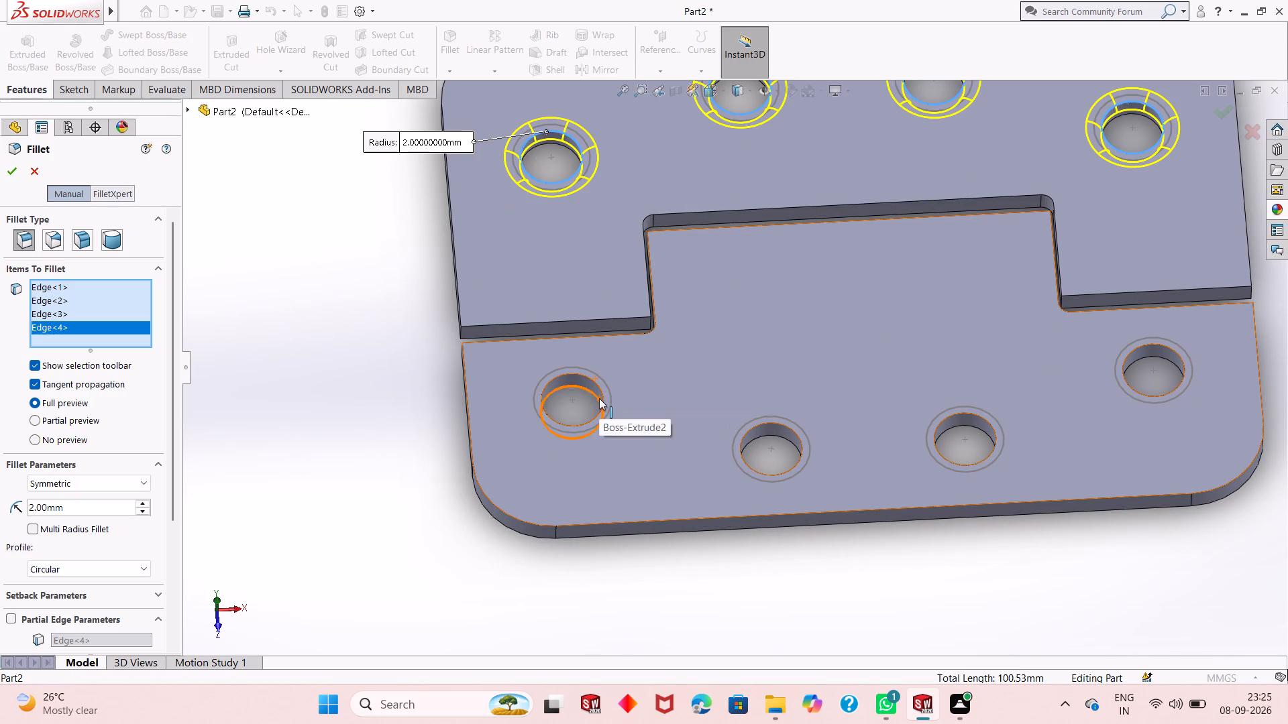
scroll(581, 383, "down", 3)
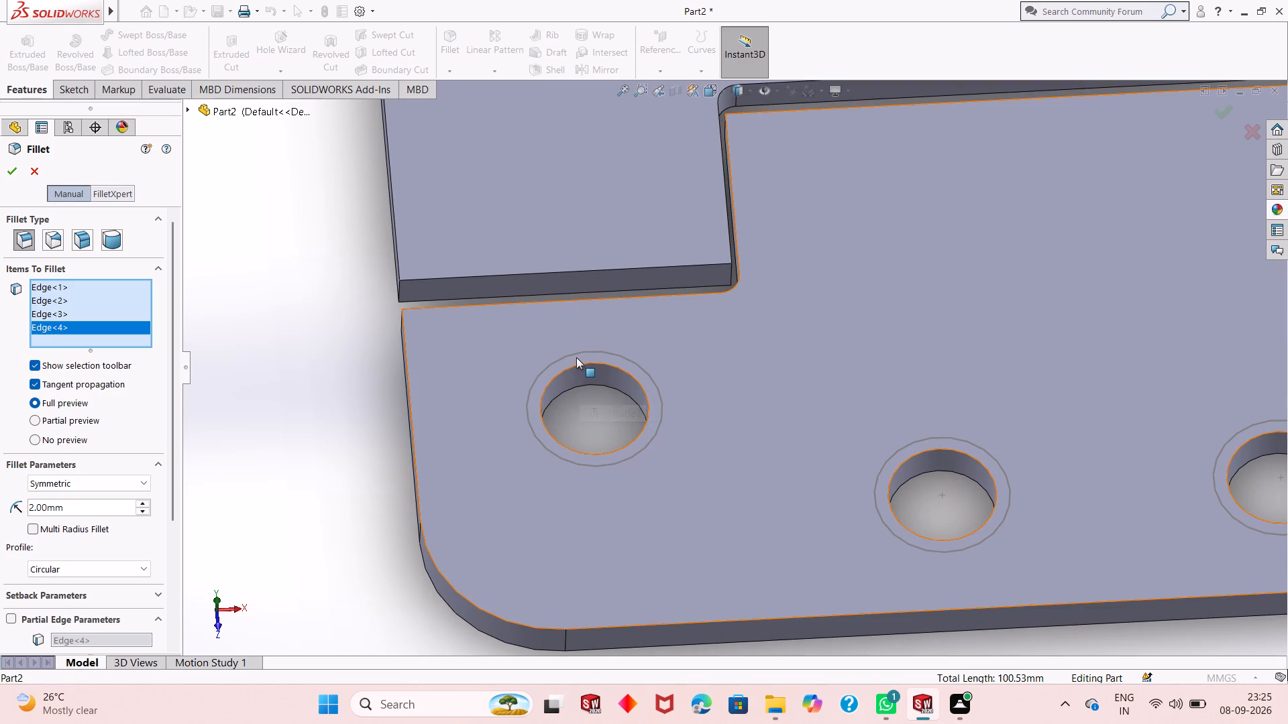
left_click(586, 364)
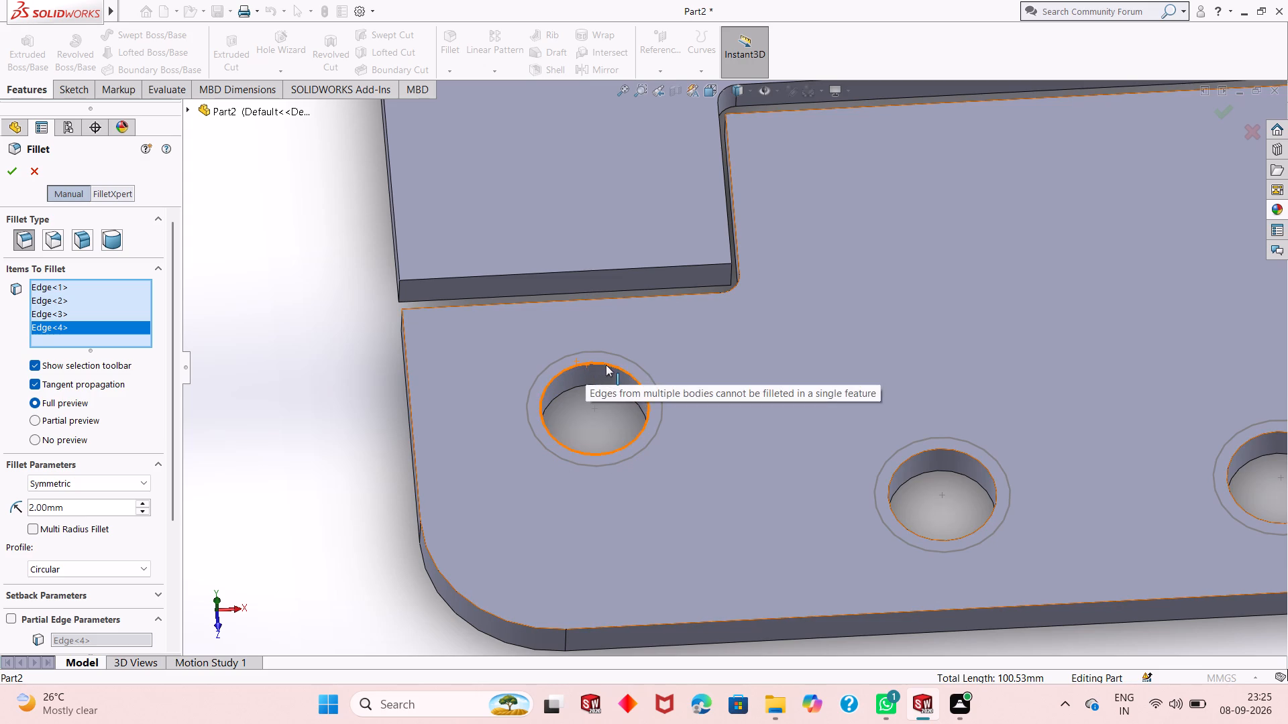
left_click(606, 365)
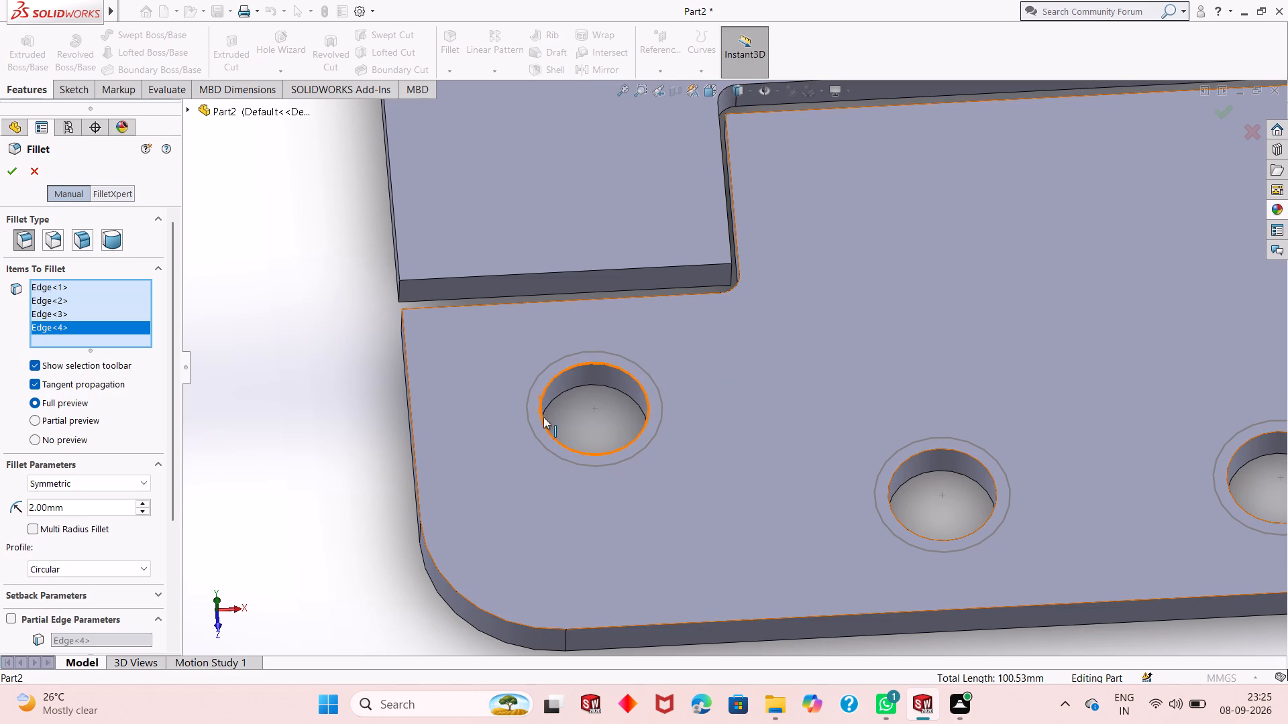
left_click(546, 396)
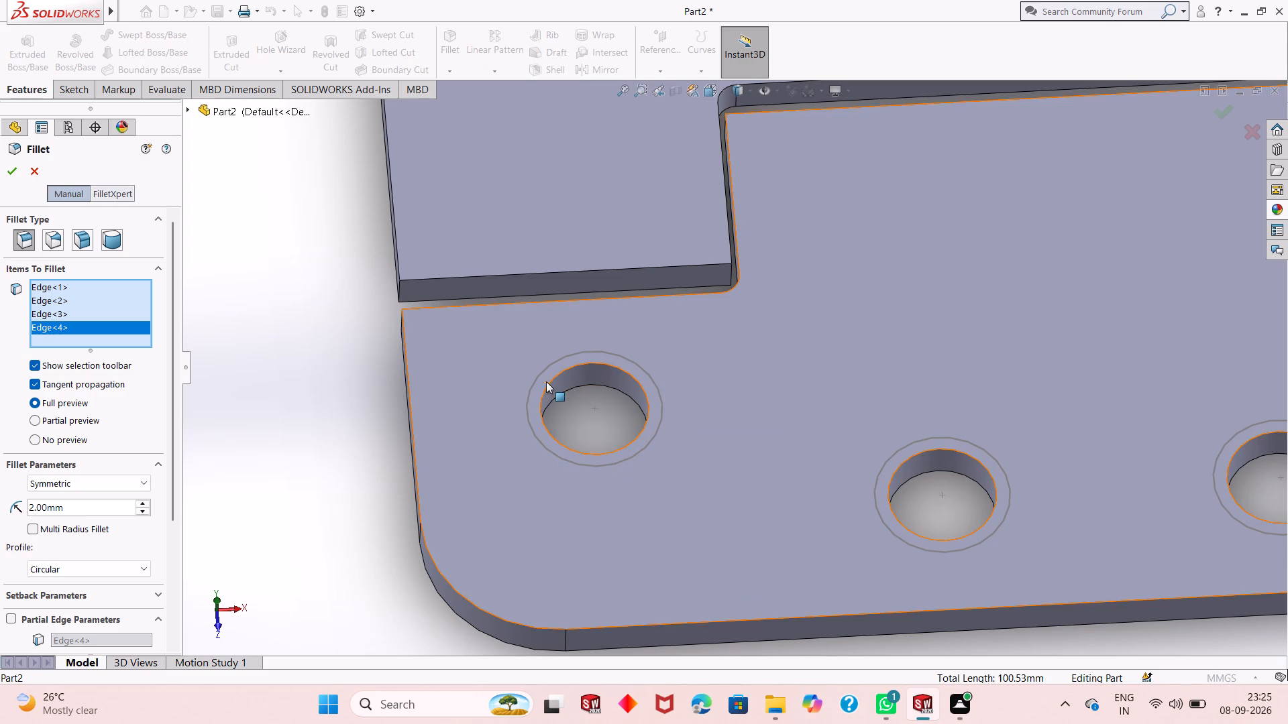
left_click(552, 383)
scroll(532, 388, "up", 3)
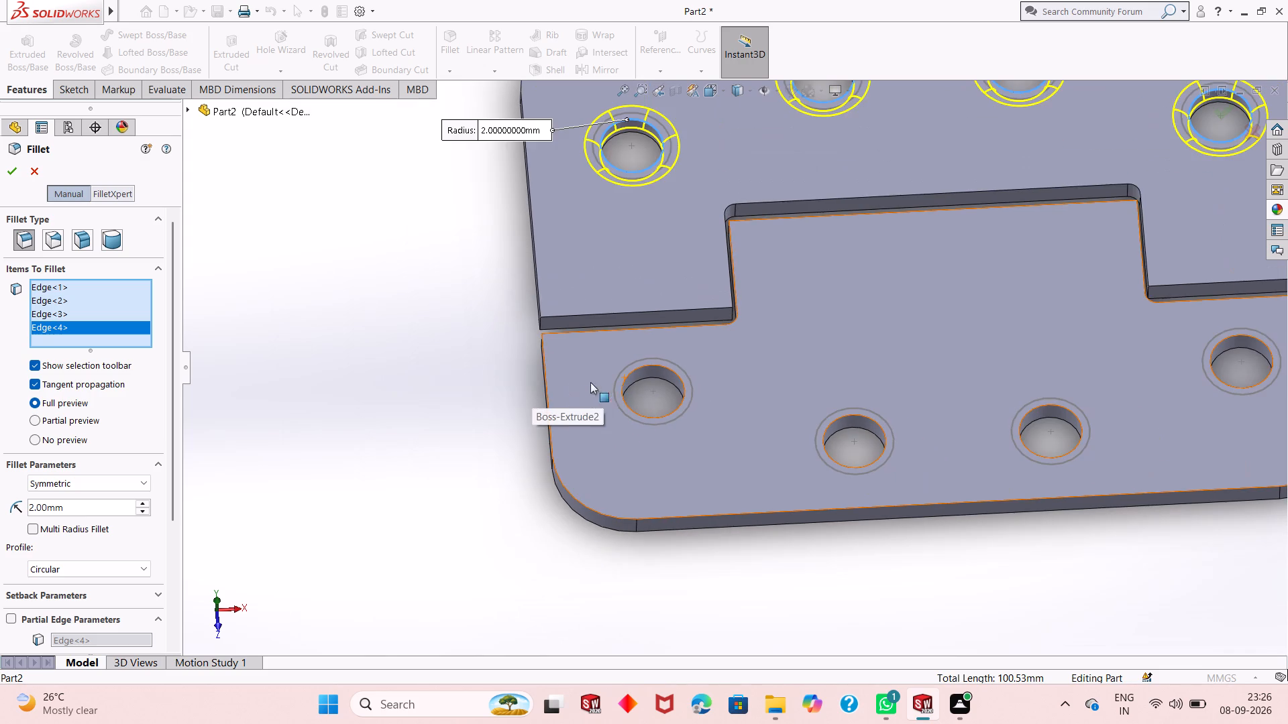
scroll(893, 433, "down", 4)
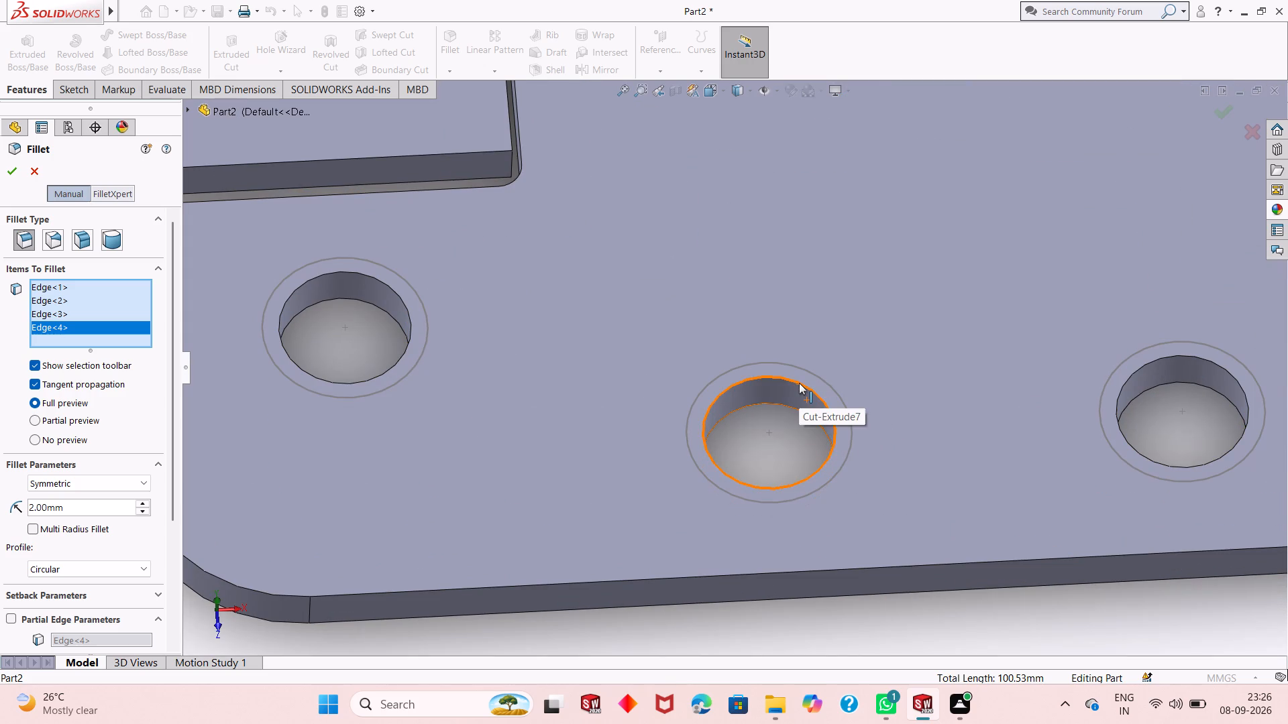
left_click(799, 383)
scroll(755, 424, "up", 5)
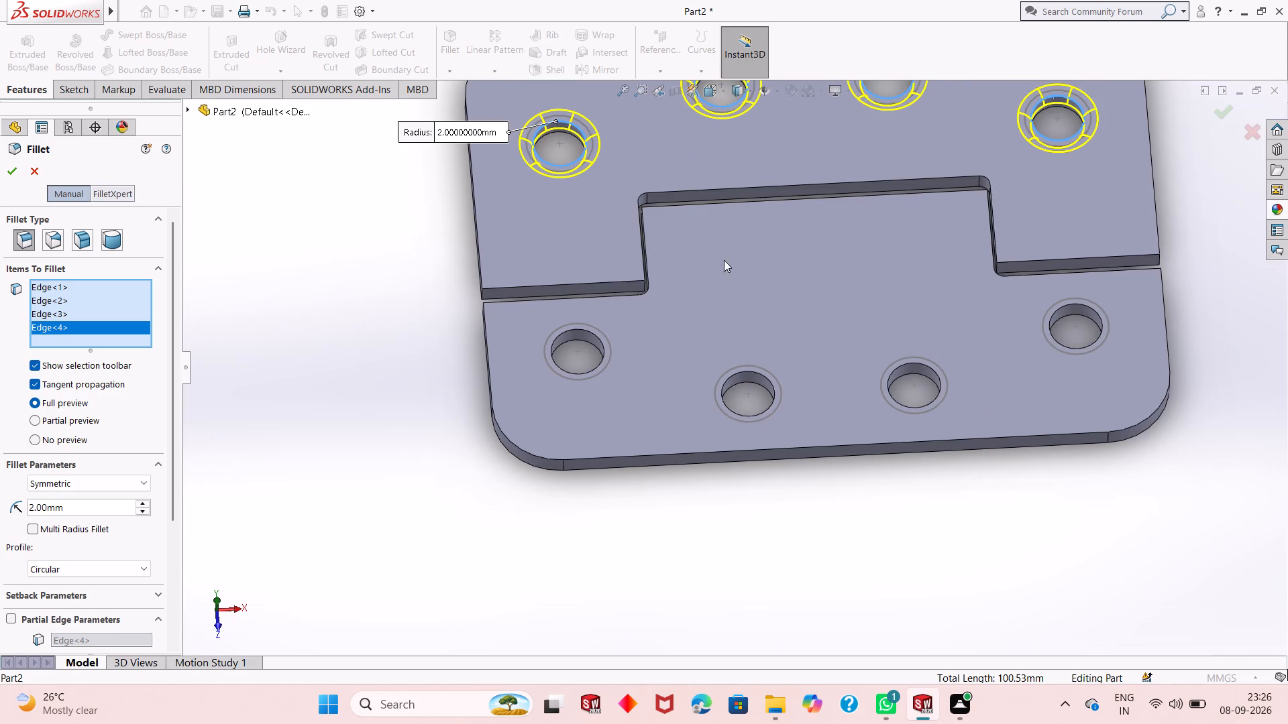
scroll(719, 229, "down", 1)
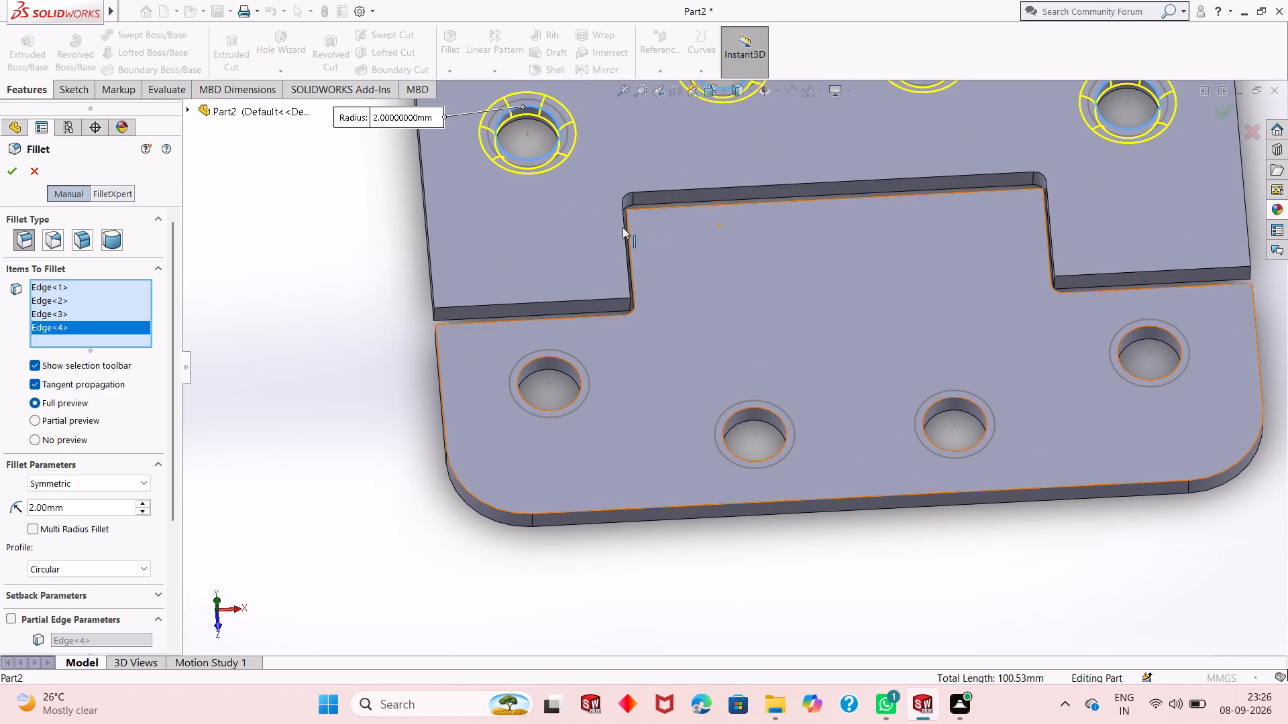
Apply the 2 mm fillet to the upper plate's four hole edges.
left_click(5, 173)
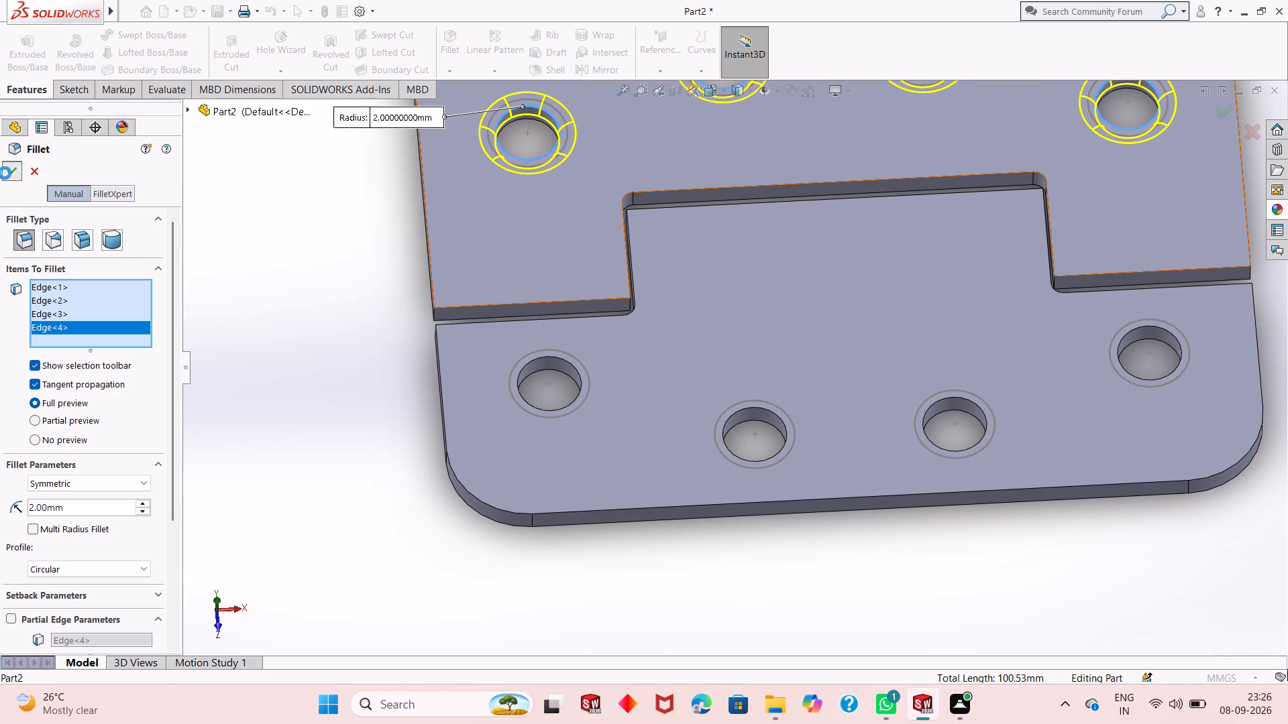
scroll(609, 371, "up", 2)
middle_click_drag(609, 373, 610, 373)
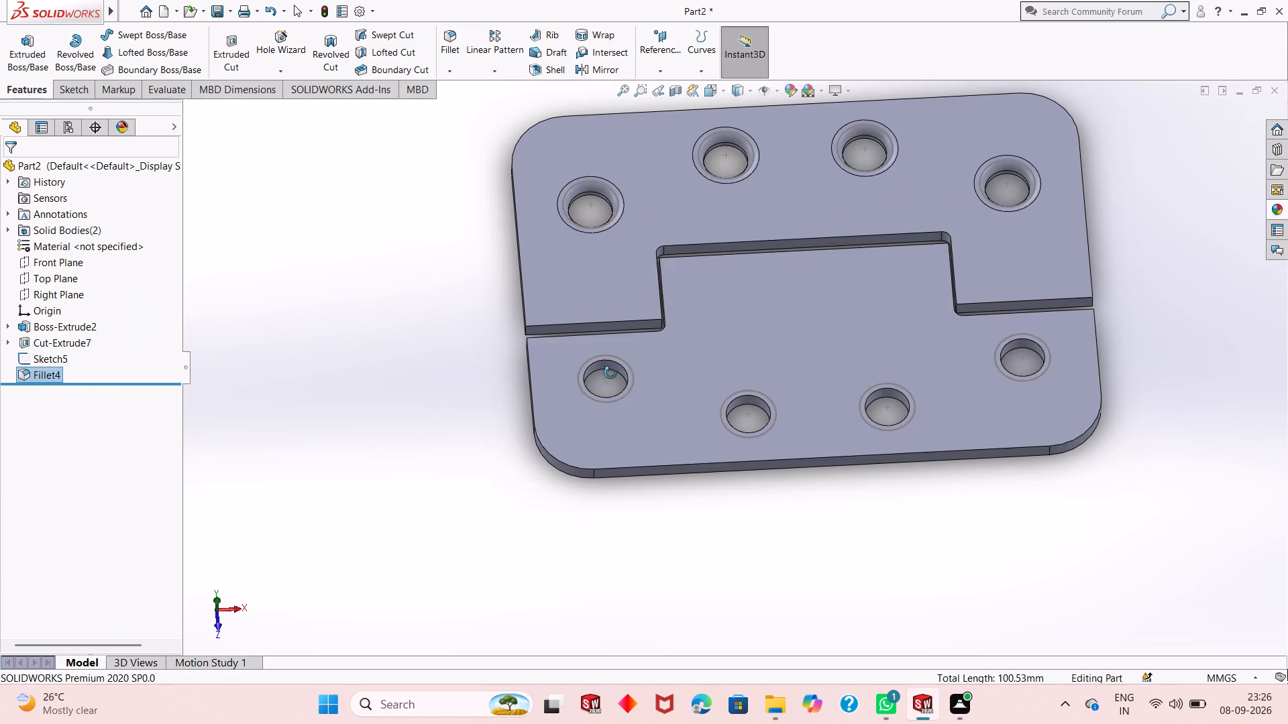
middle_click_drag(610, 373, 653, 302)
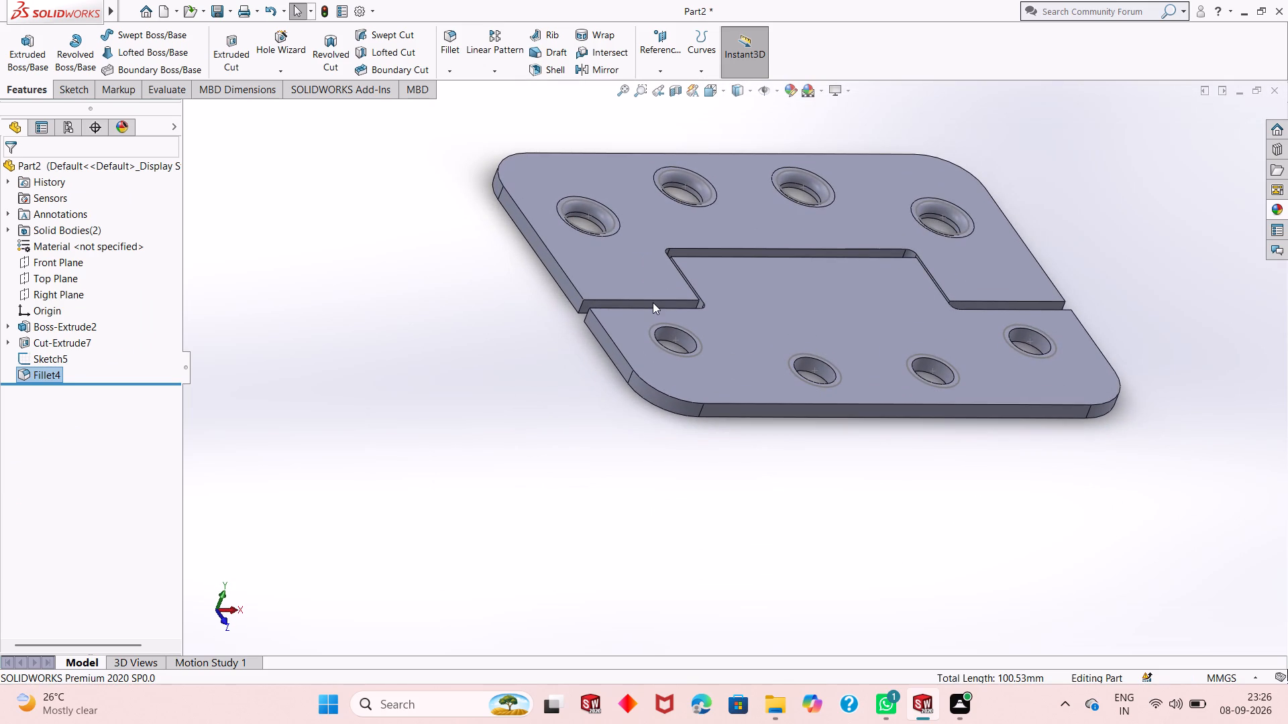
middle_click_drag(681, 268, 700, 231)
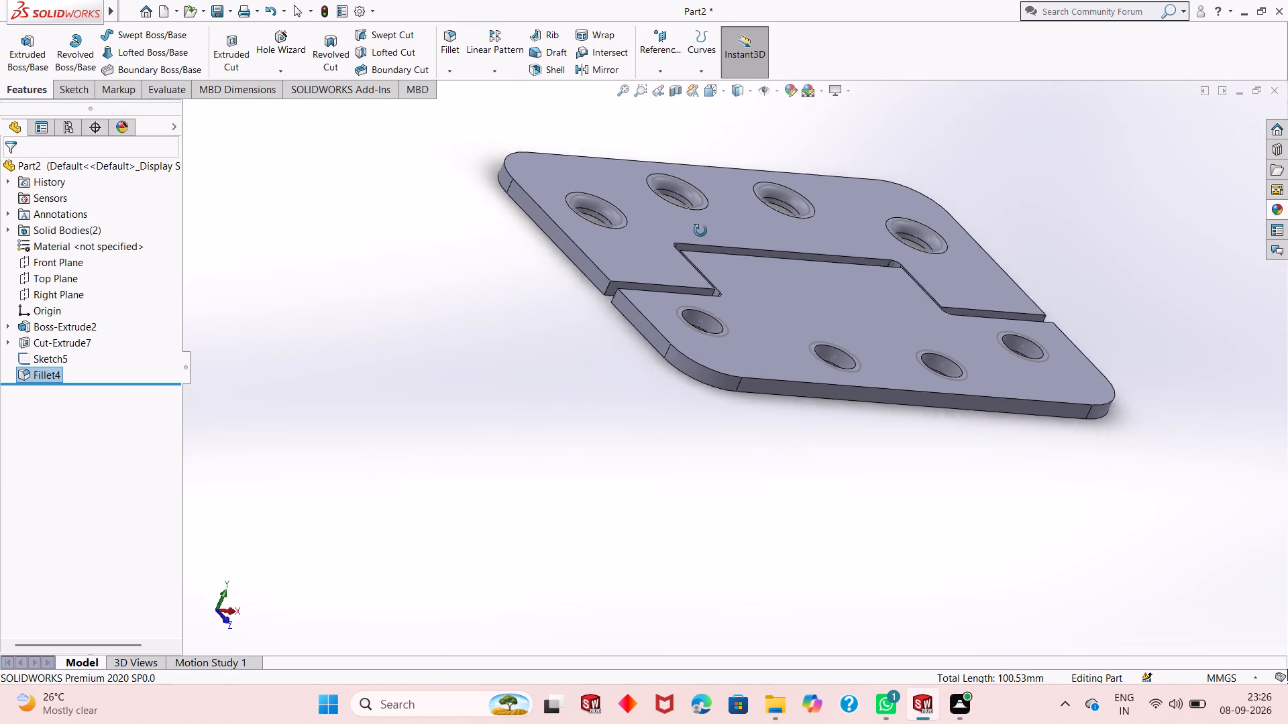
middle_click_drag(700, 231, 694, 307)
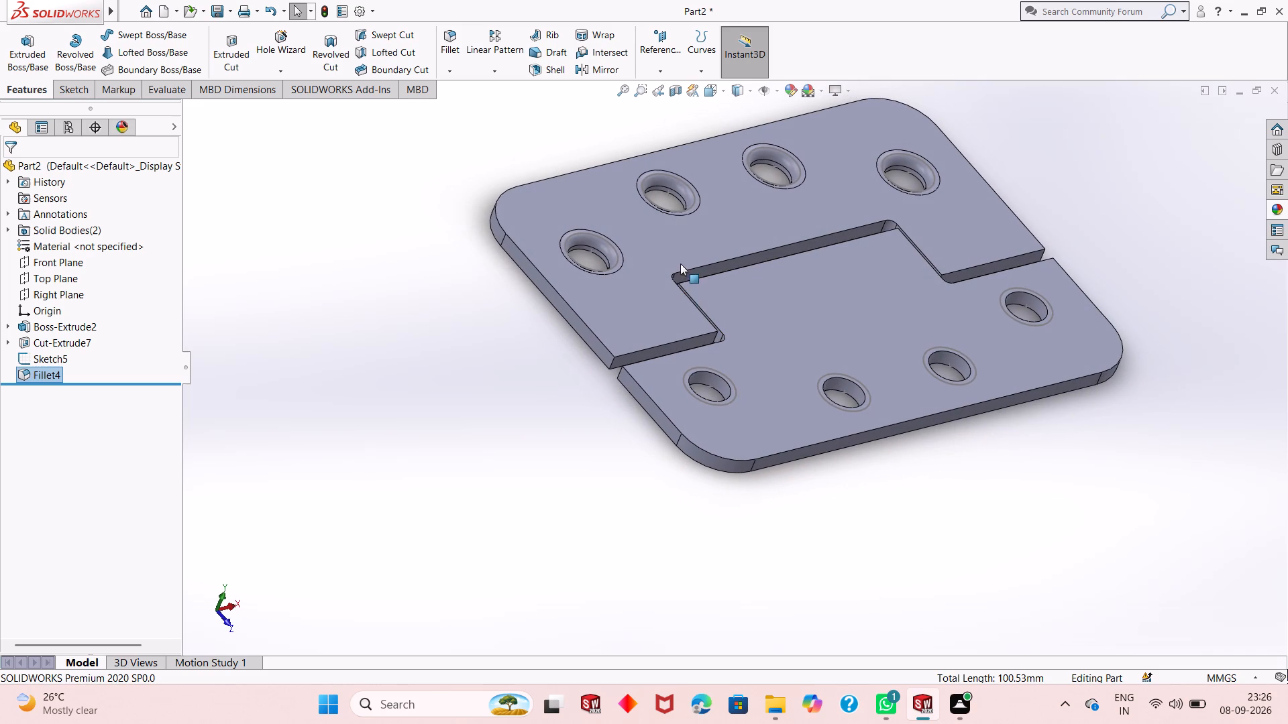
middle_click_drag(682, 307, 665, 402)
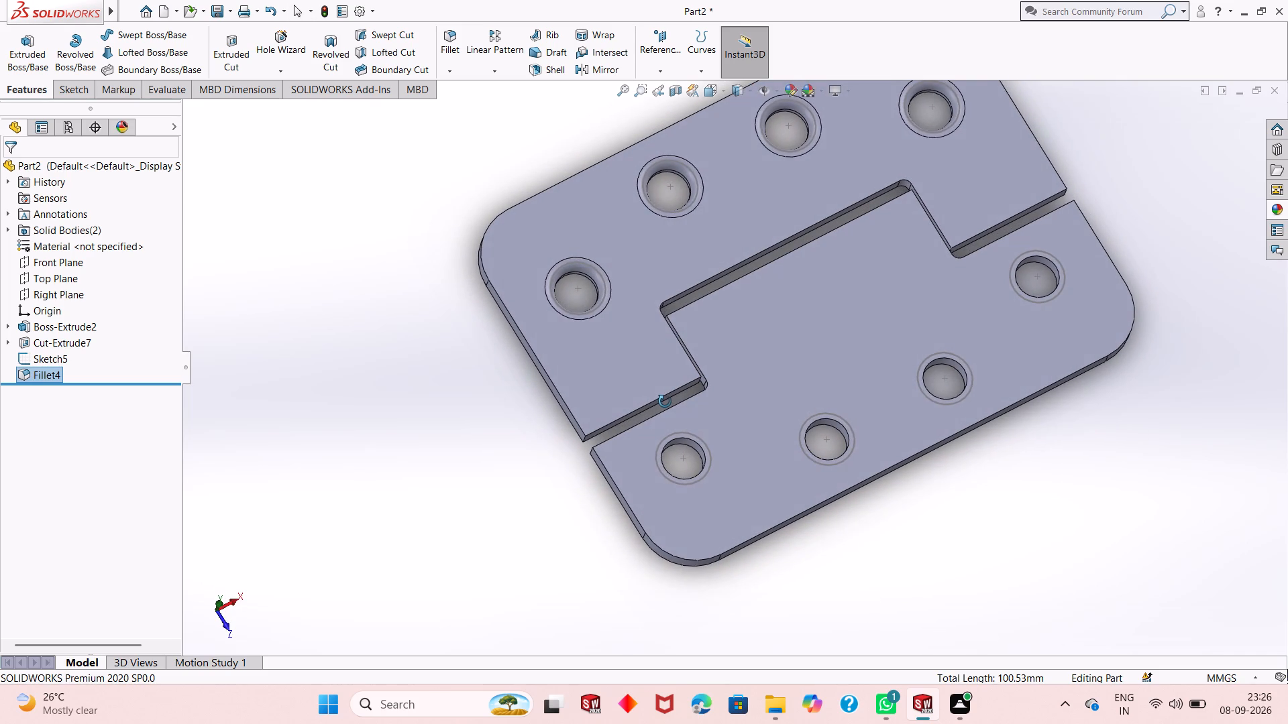
Change the fillet radius on the upper plate's four hole edges to 1 mm.
middle_click_drag(665, 402, 739, 123)
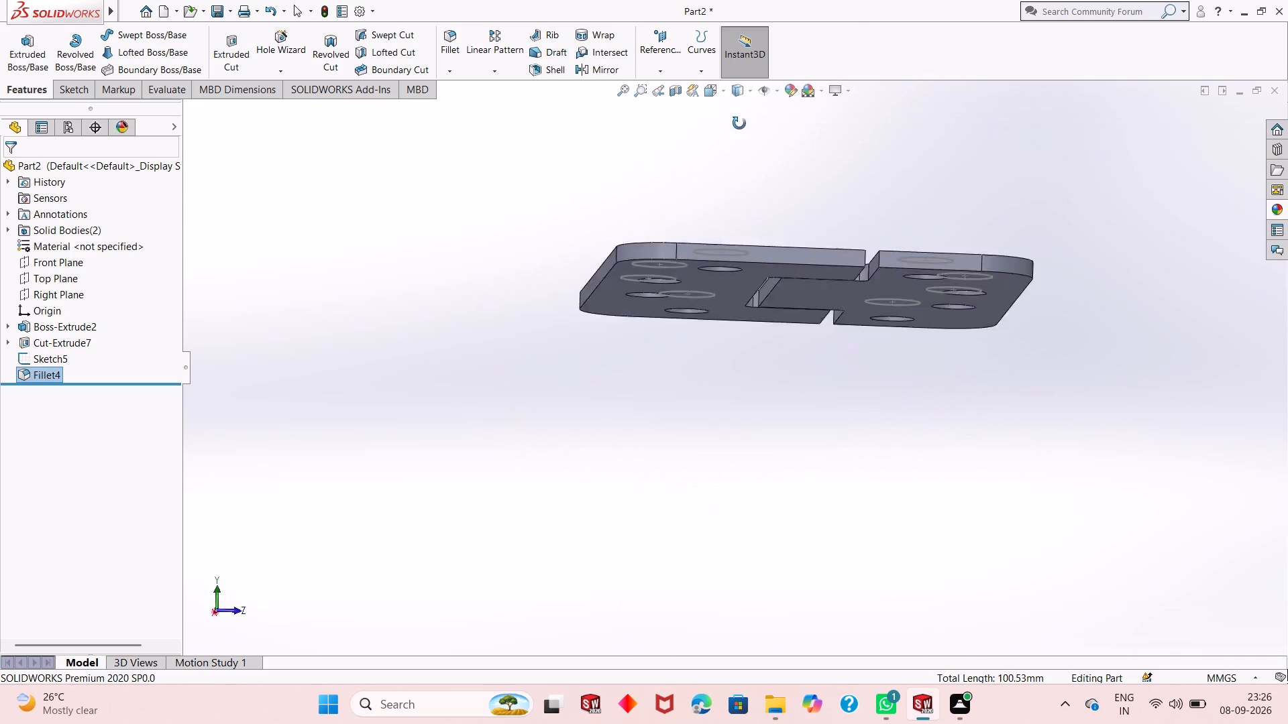
middle_click_drag(739, 123, 635, 464)
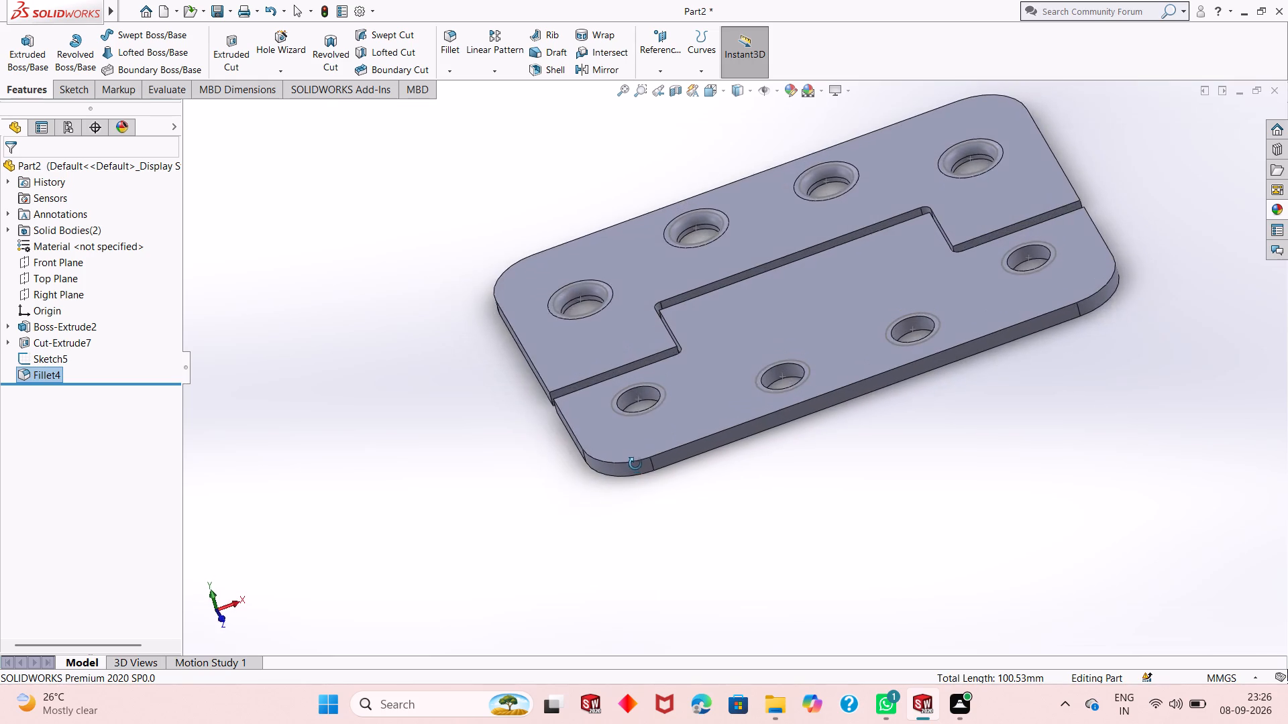
middle_click_drag(635, 464, 643, 525)
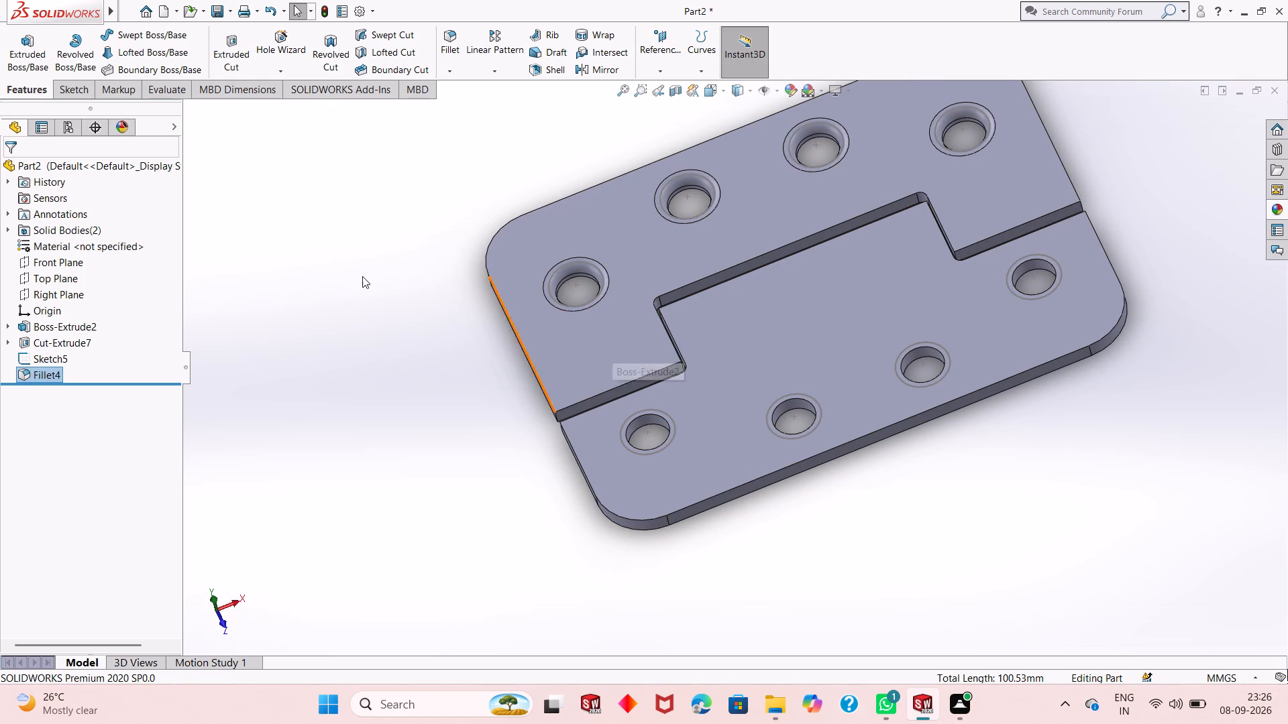
left_click(38, 374)
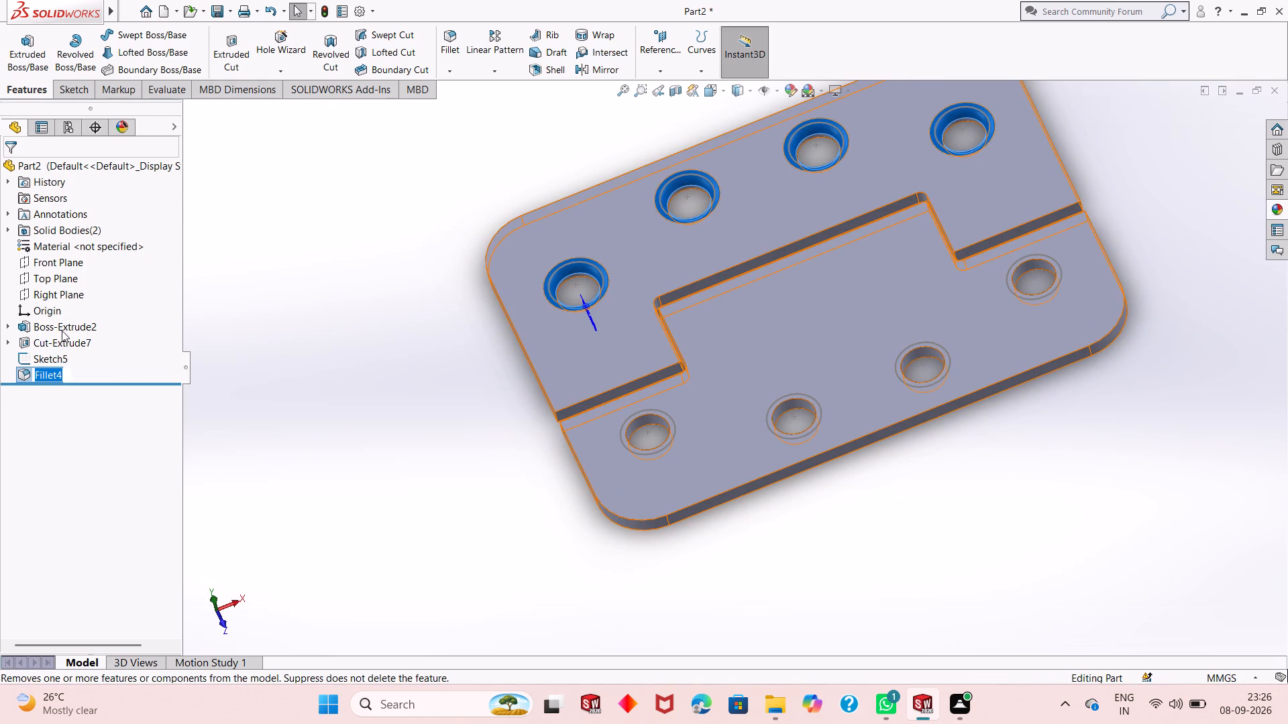
key("Escape")
key("Escape")
left_click(37, 371)
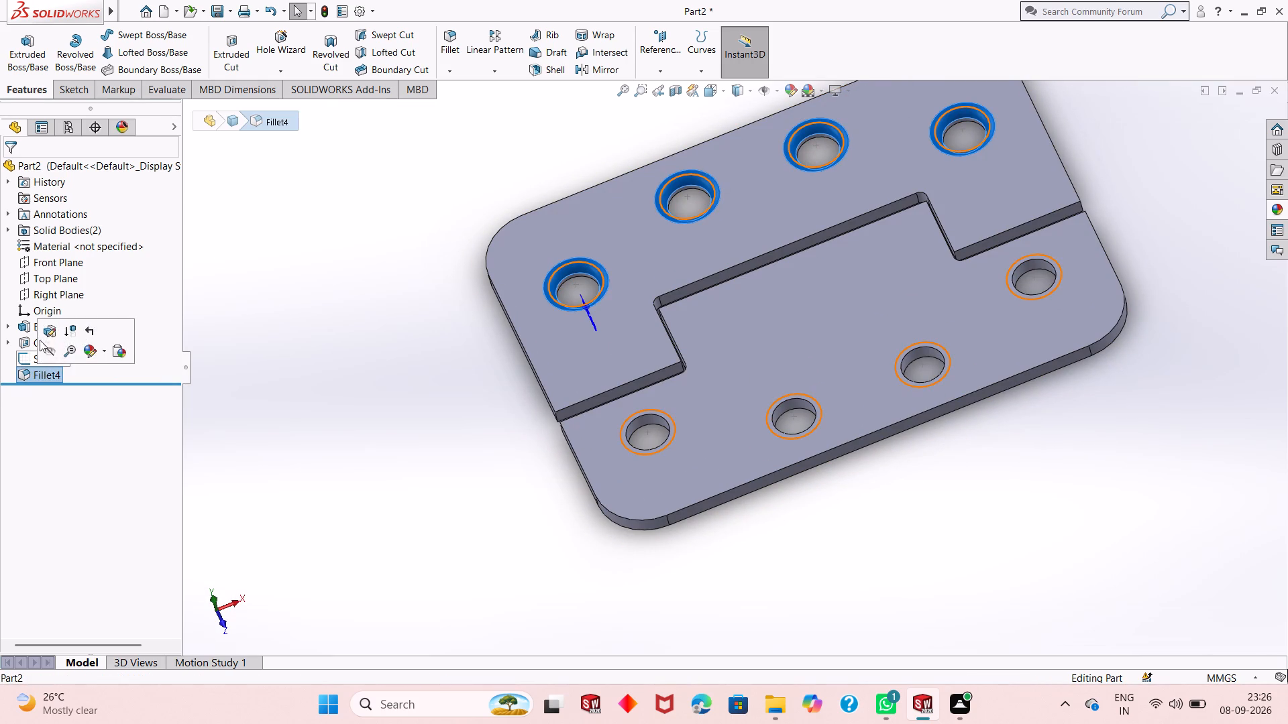
left_click(44, 332)
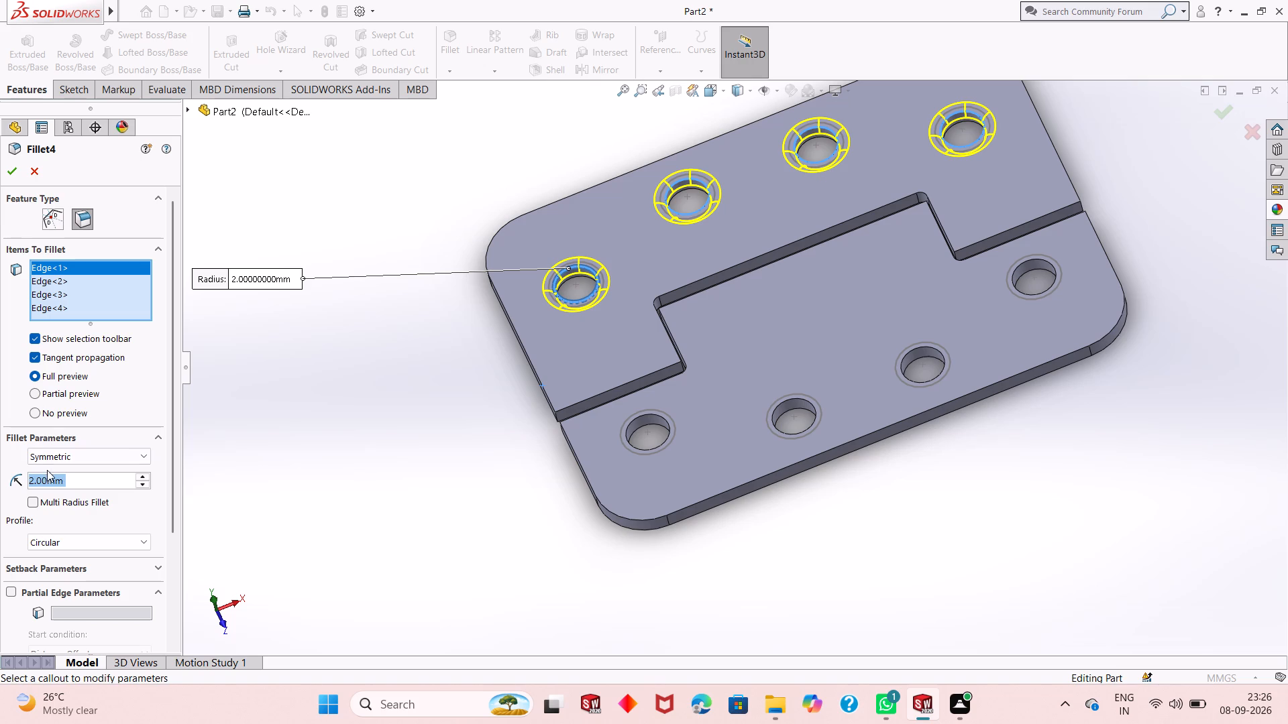
key("1")
key("Return")
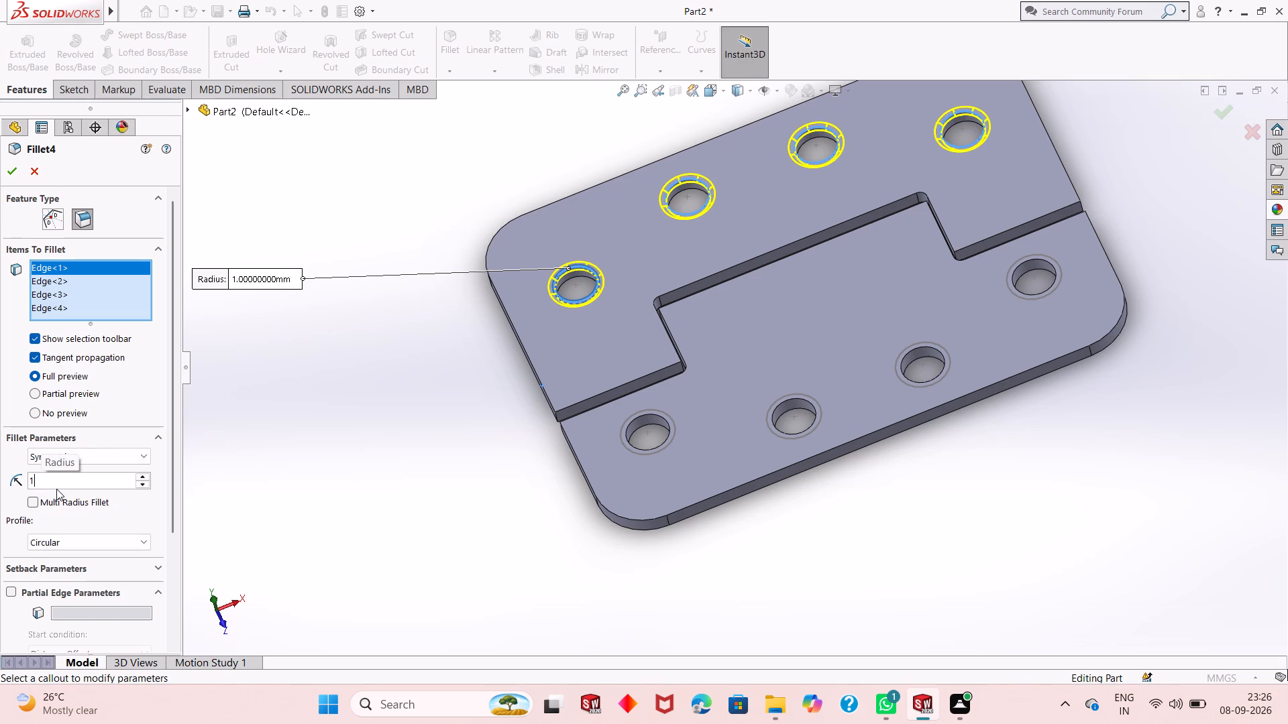
left_click(11, 168)
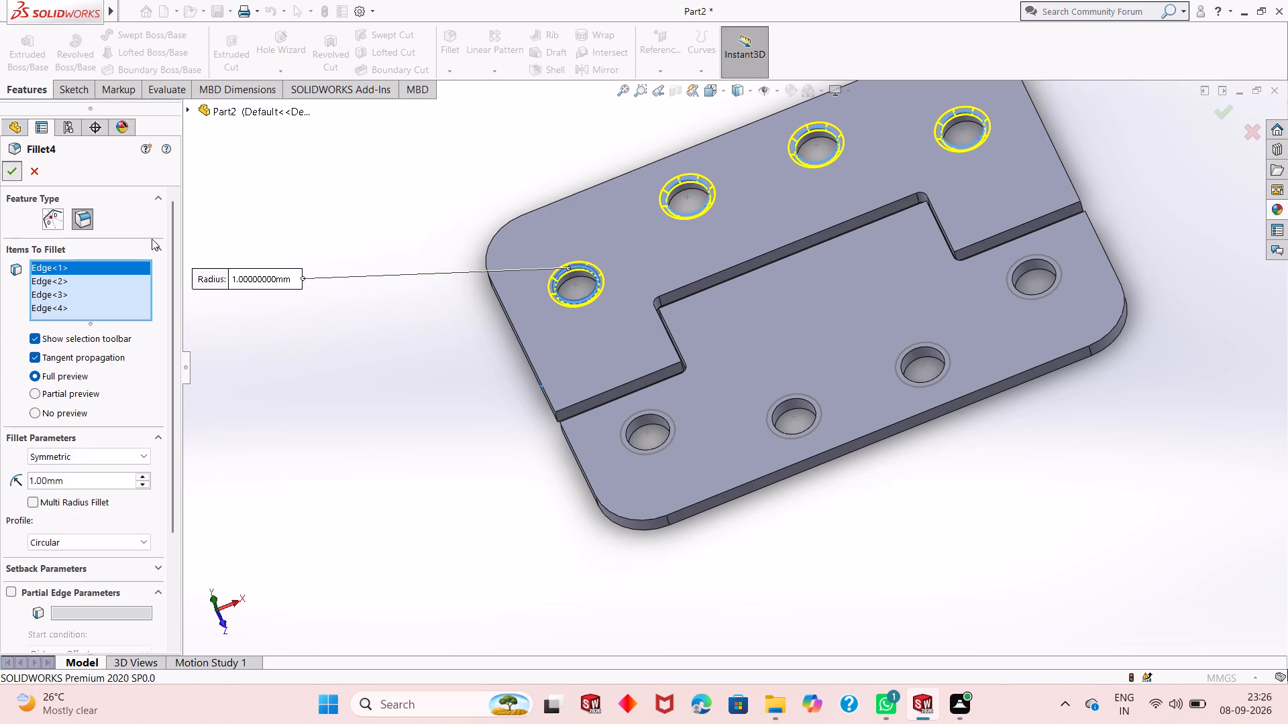
key("Escape")
Add a symmetric 1 mm fillet to the top edges of the lower plate's four holes.
middle_click_drag(550, 411, 576, 389)
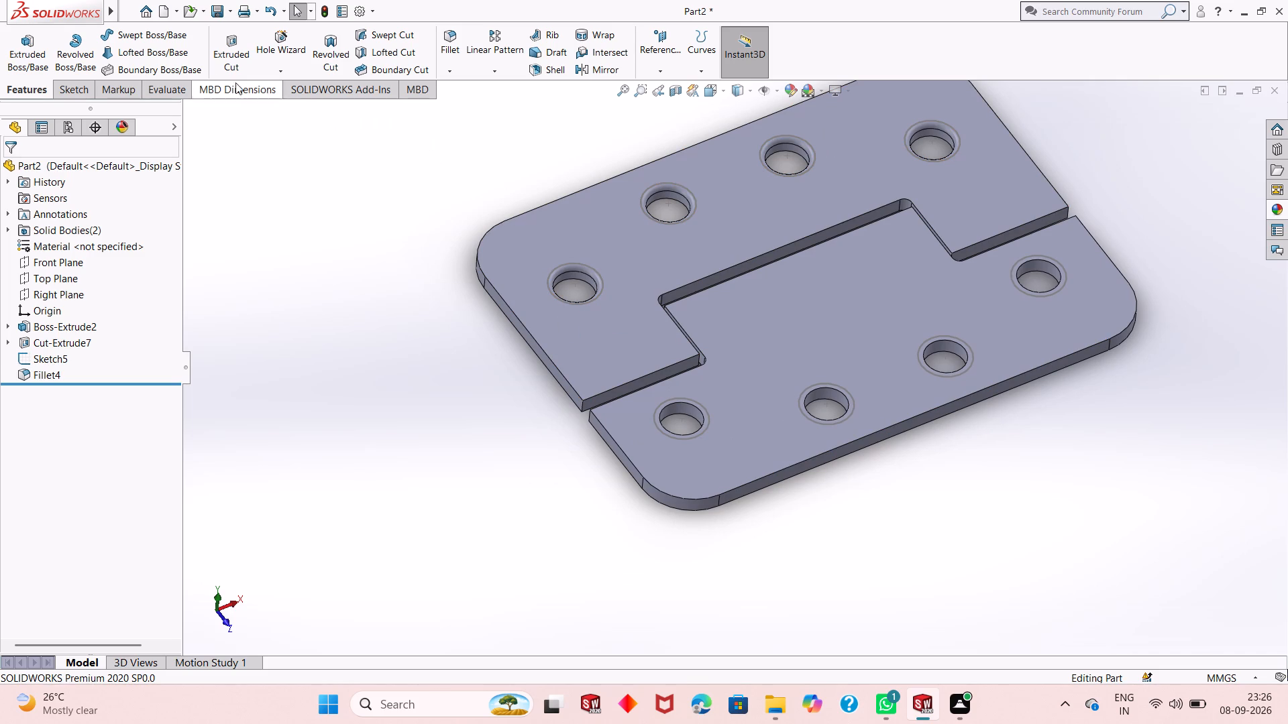
left_click(442, 50)
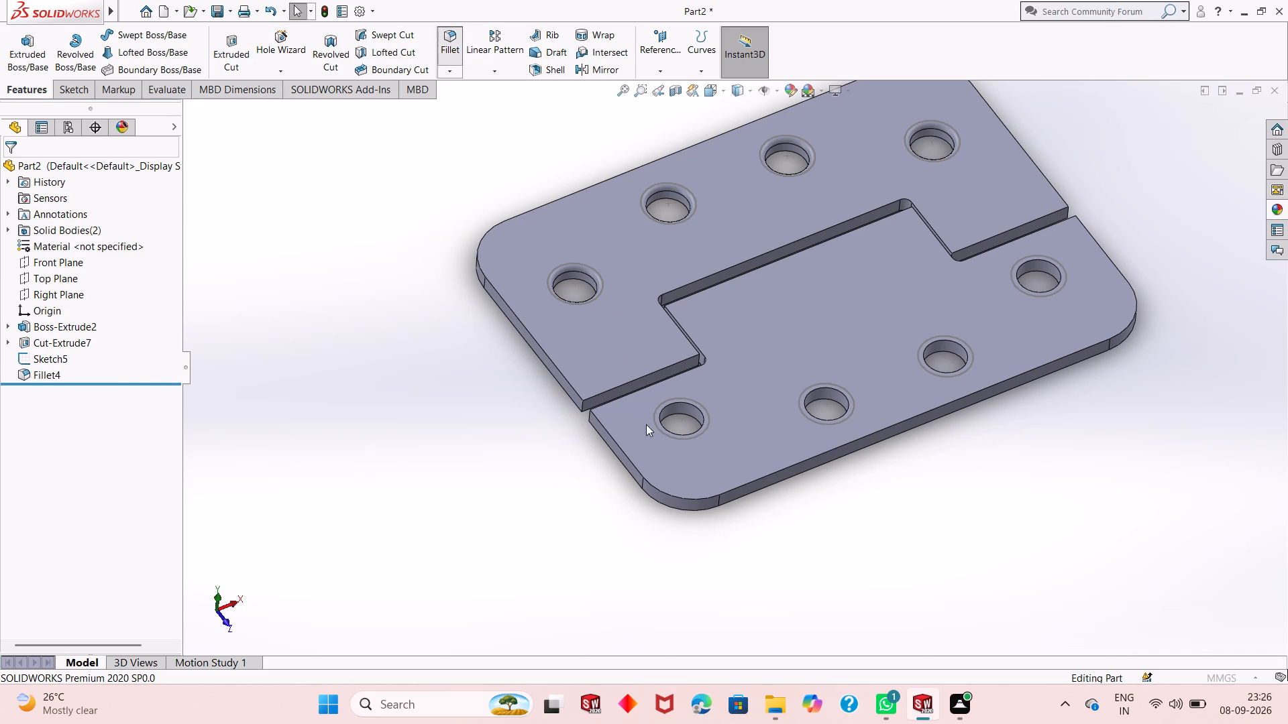
left_click(680, 403)
left_click(846, 394)
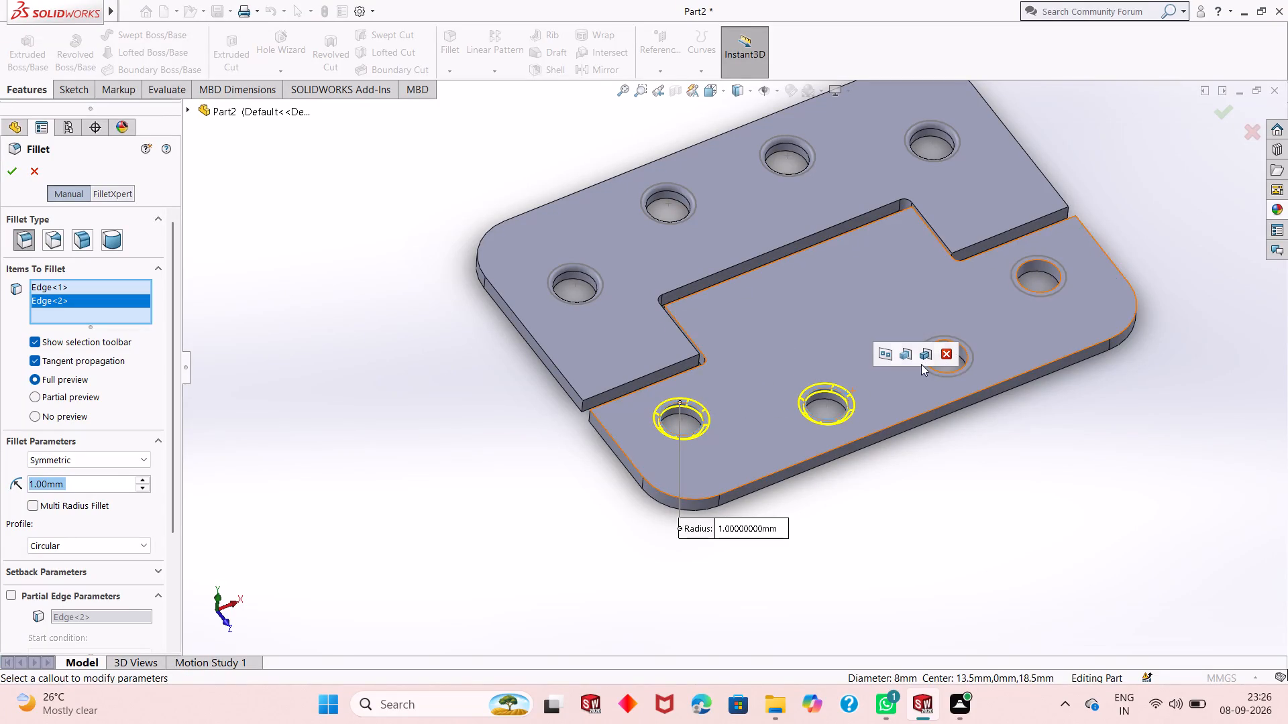
left_click(967, 351)
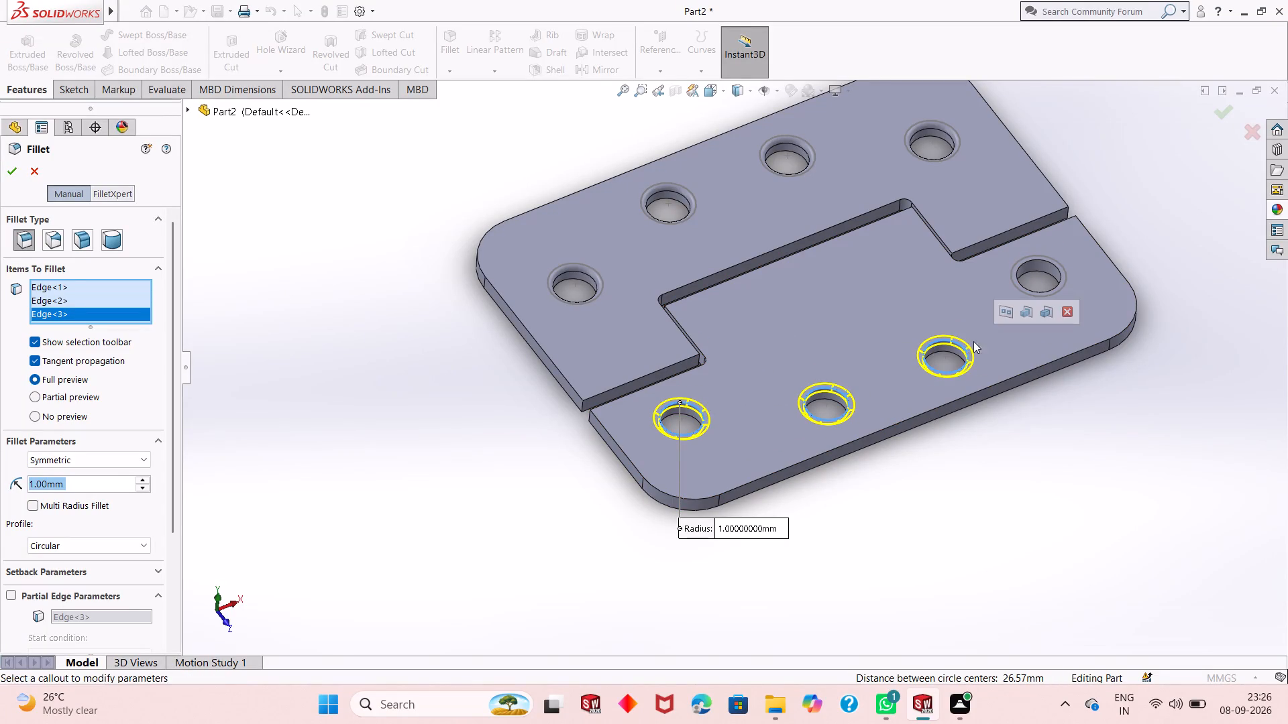
left_click(1051, 263)
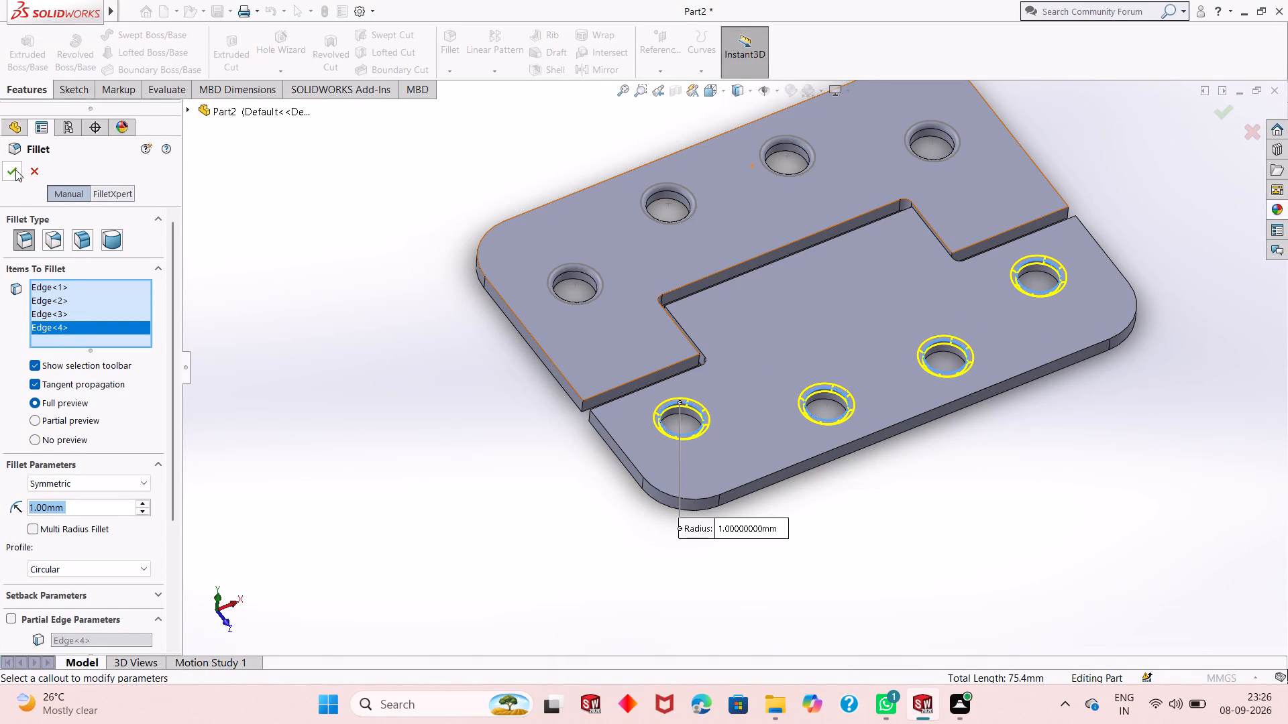
left_click(15, 170)
key("Escape")
Create a reference plane from the Front Plane with an offset distance of 0 mm.
middle_click_drag(806, 381, 814, 343)
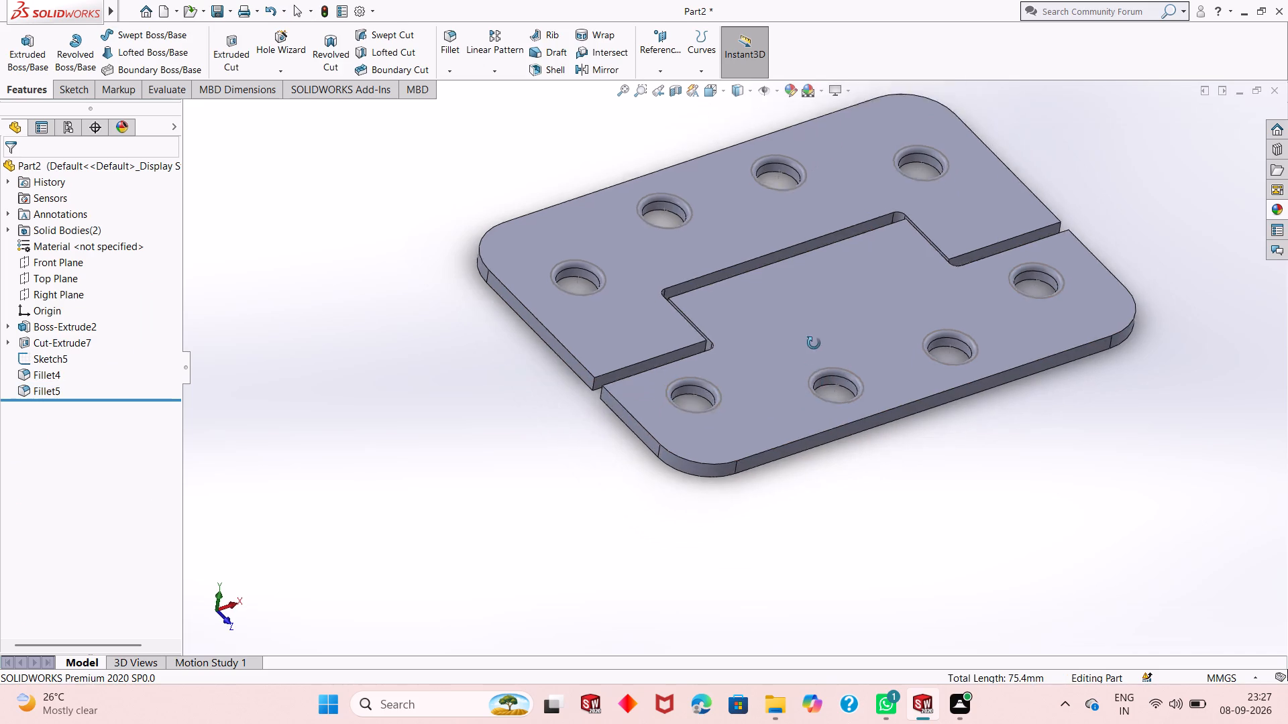
middle_click_drag(814, 343, 845, 463)
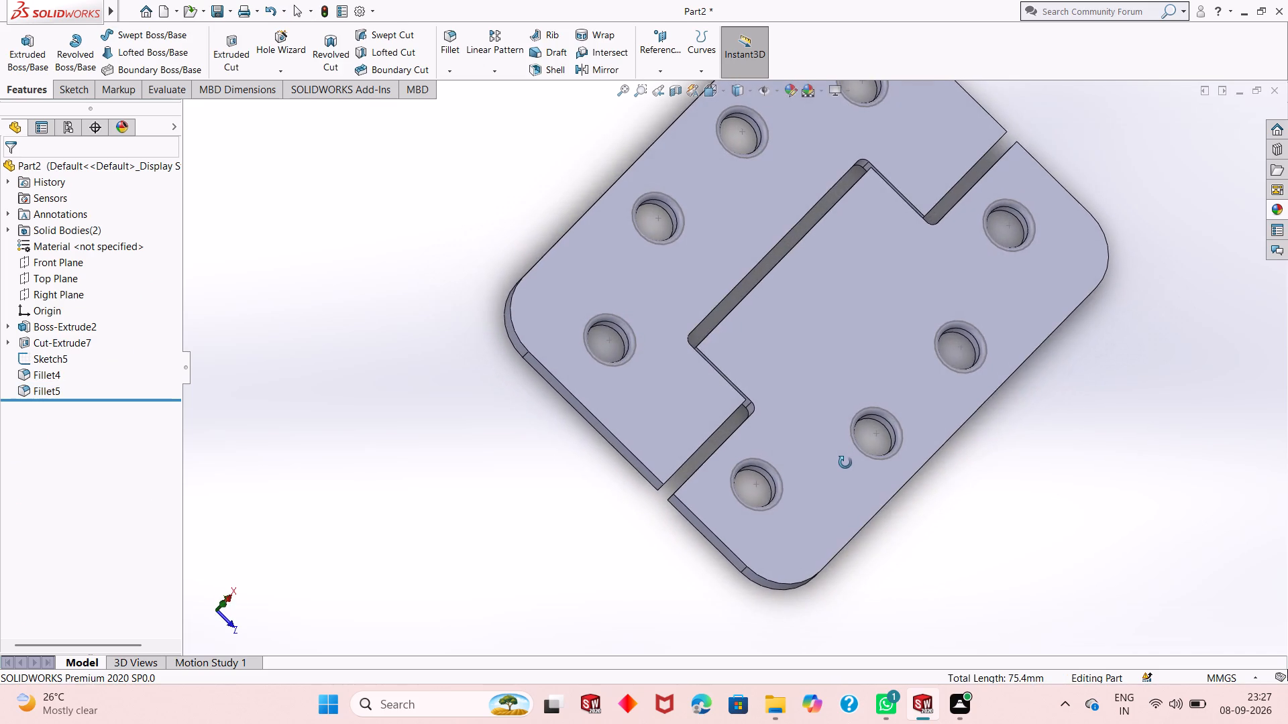
middle_click_drag(845, 463, 799, 384)
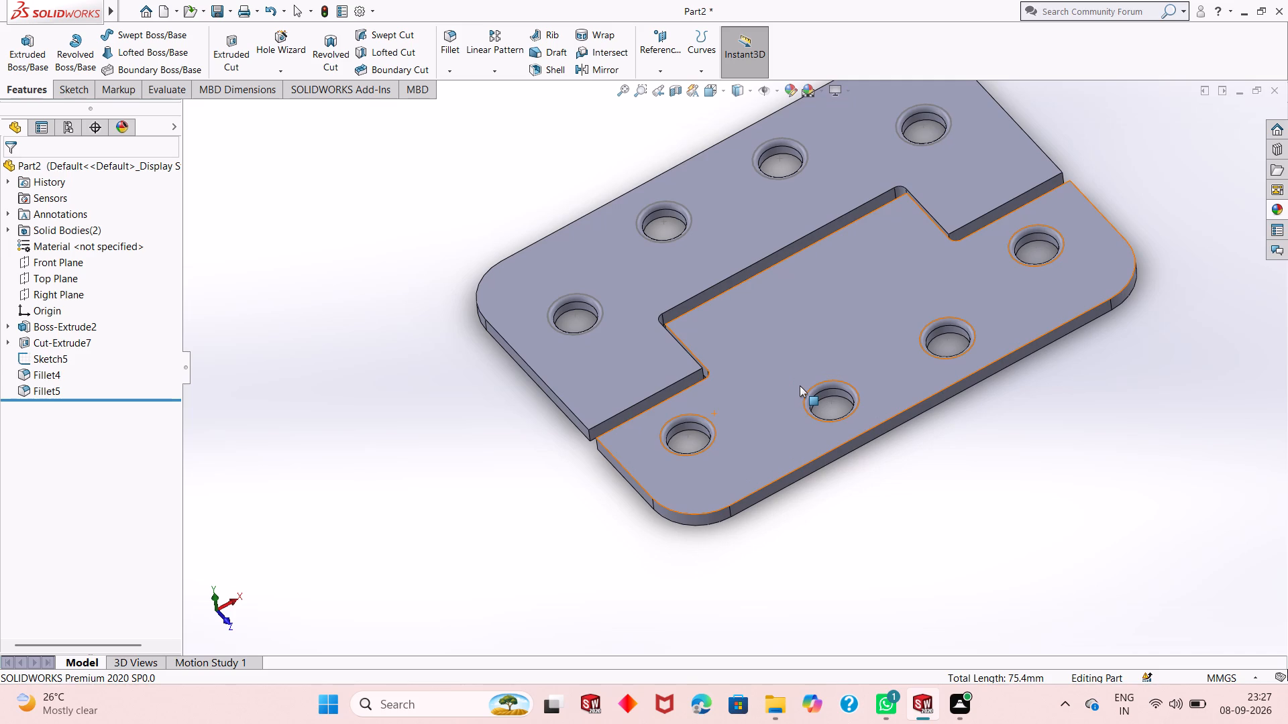
middle_click_drag(690, 471, 699, 391)
left_click(649, 68)
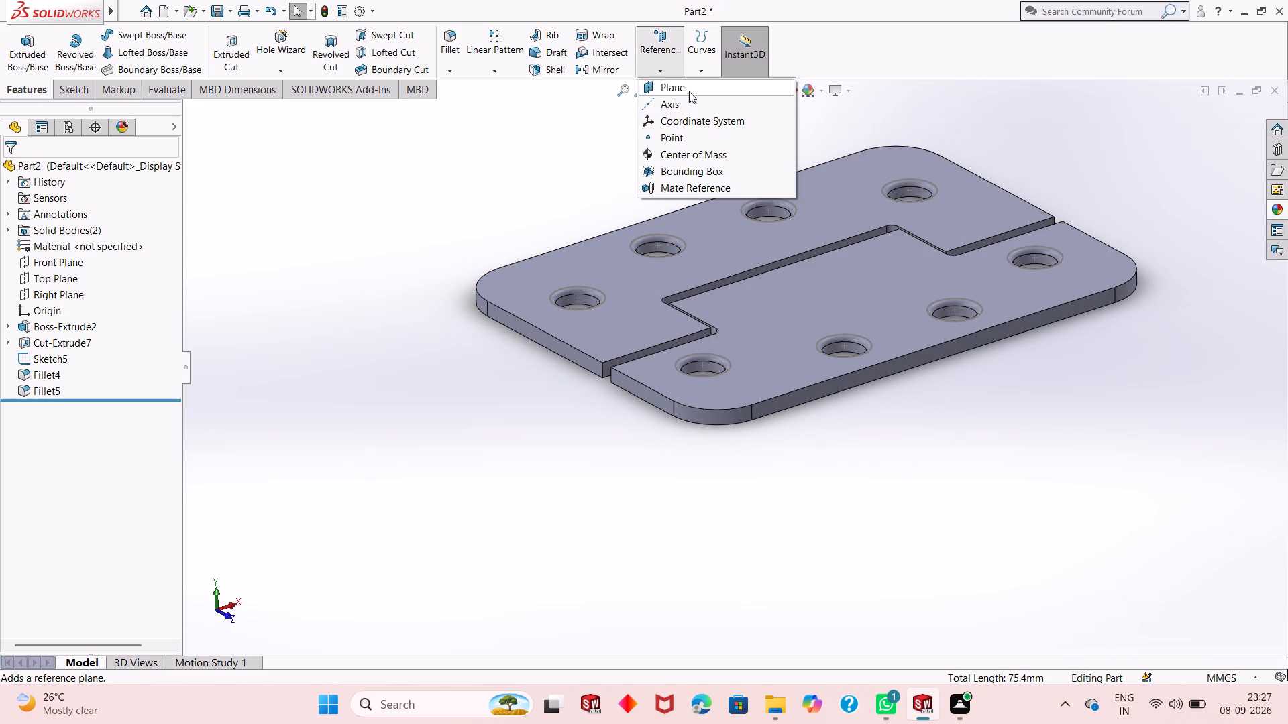
left_click(693, 83)
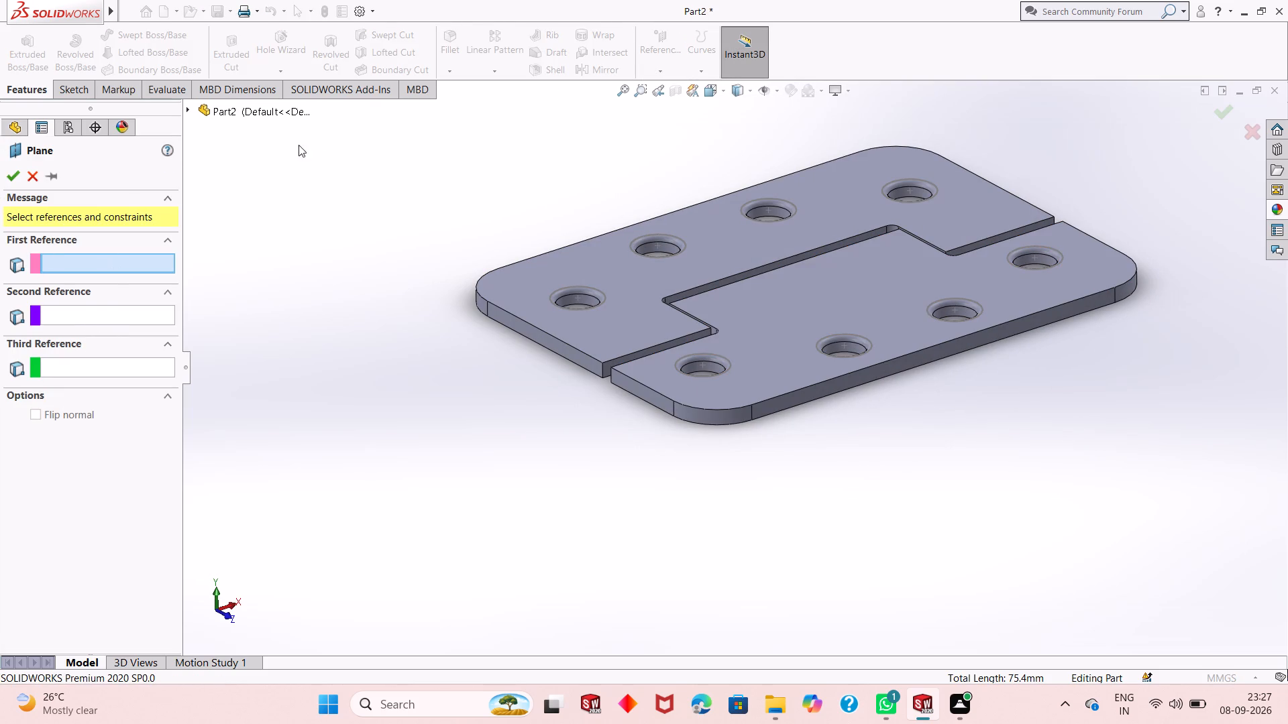
left_click(248, 109)
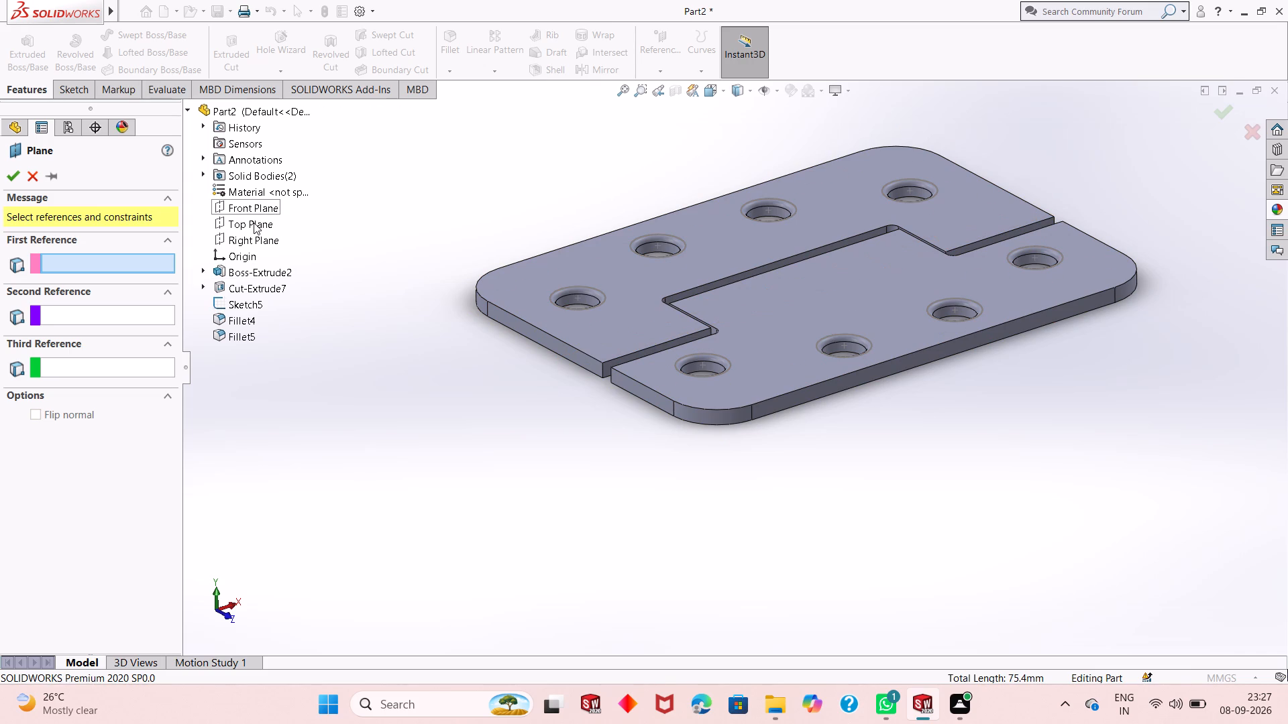
left_click(254, 212)
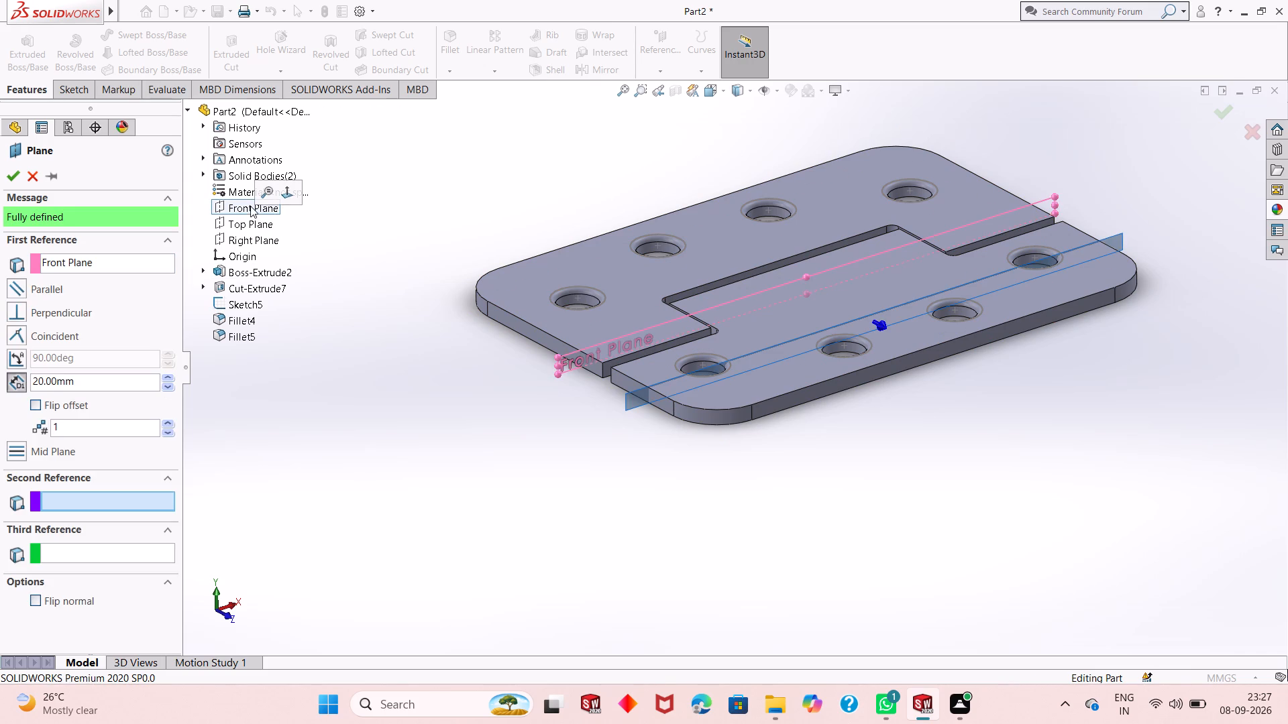
double_click(93, 381)
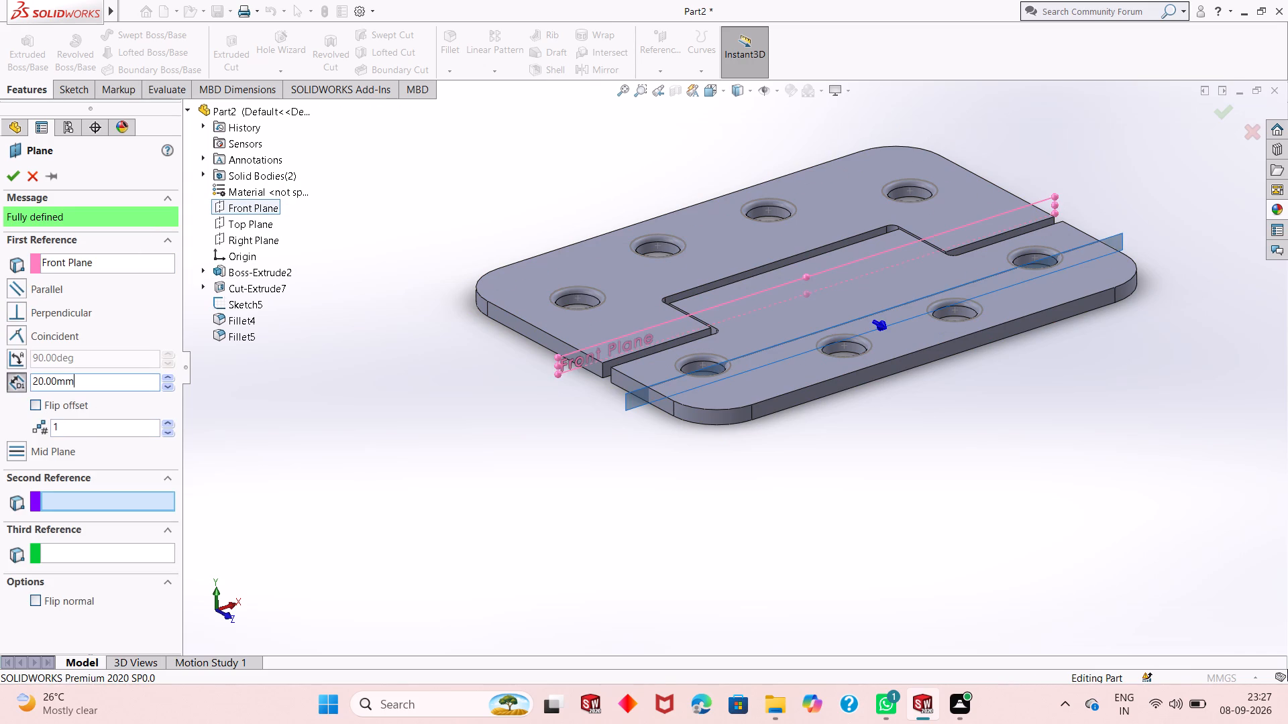
key("0")
key("Return")
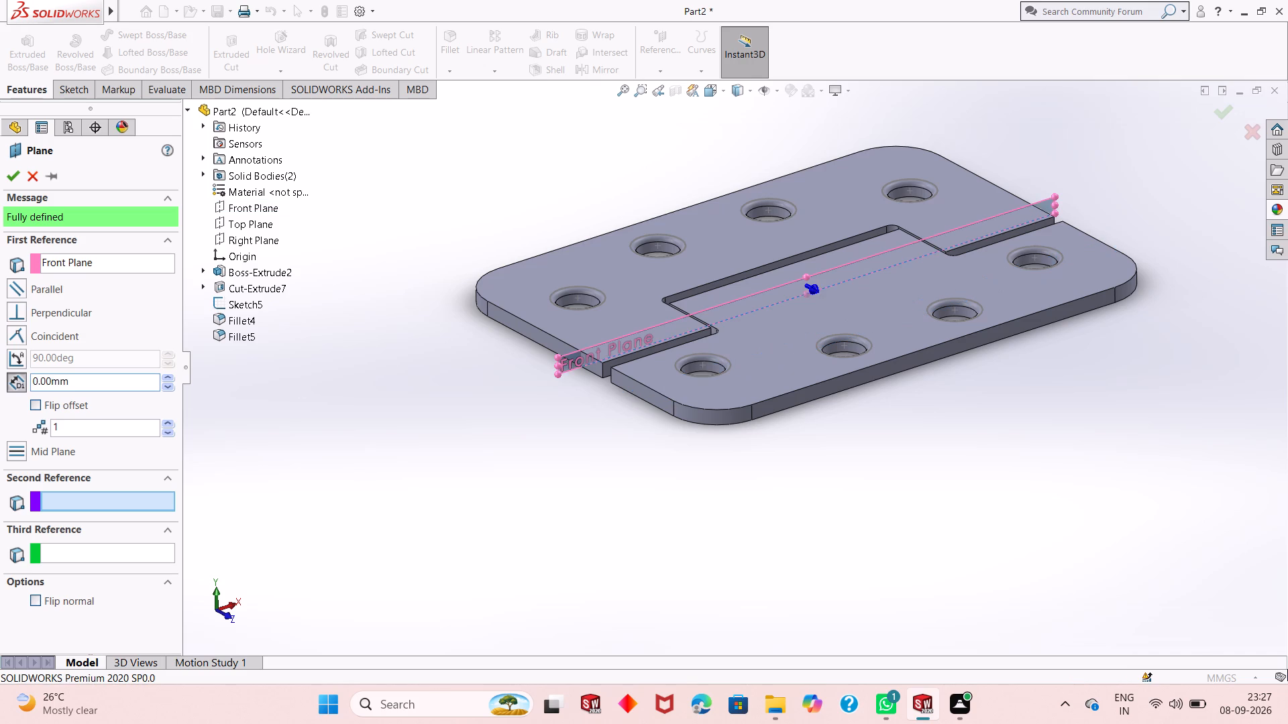
middle_click_drag(927, 404, 917, 475)
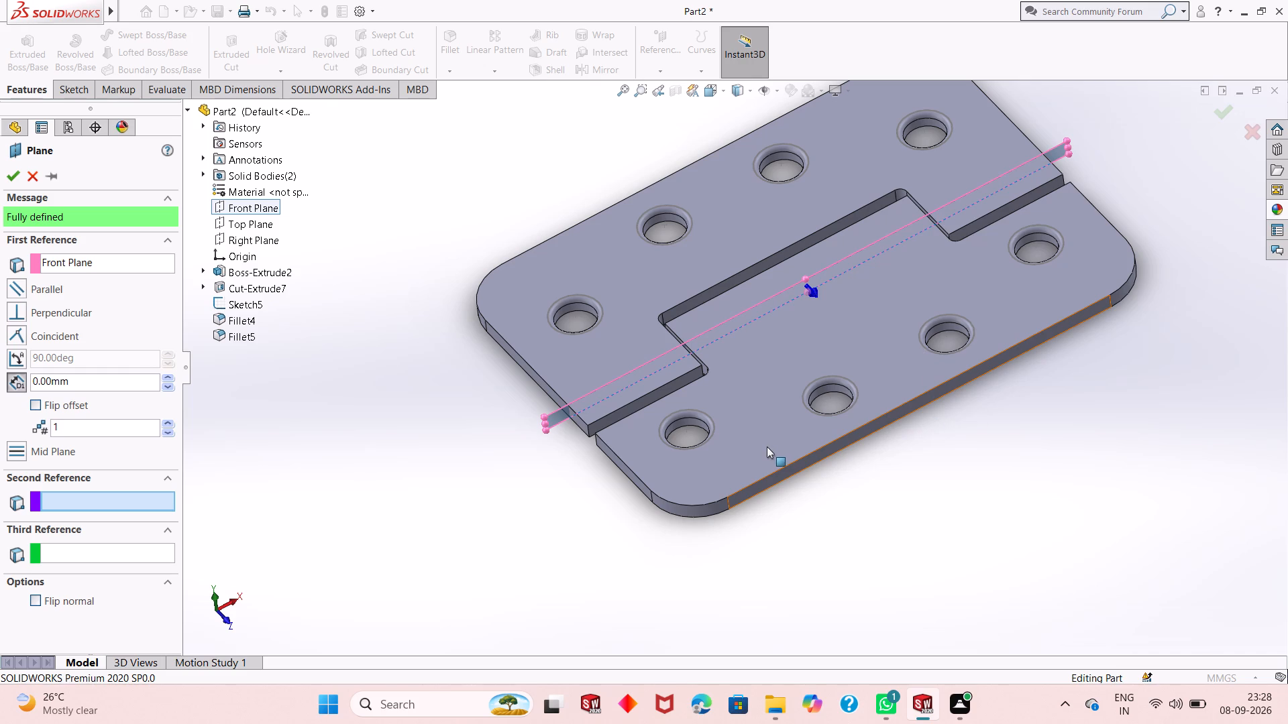
middle_click_drag(767, 446, 766, 315)
middle_click_drag(767, 315, 728, 359)
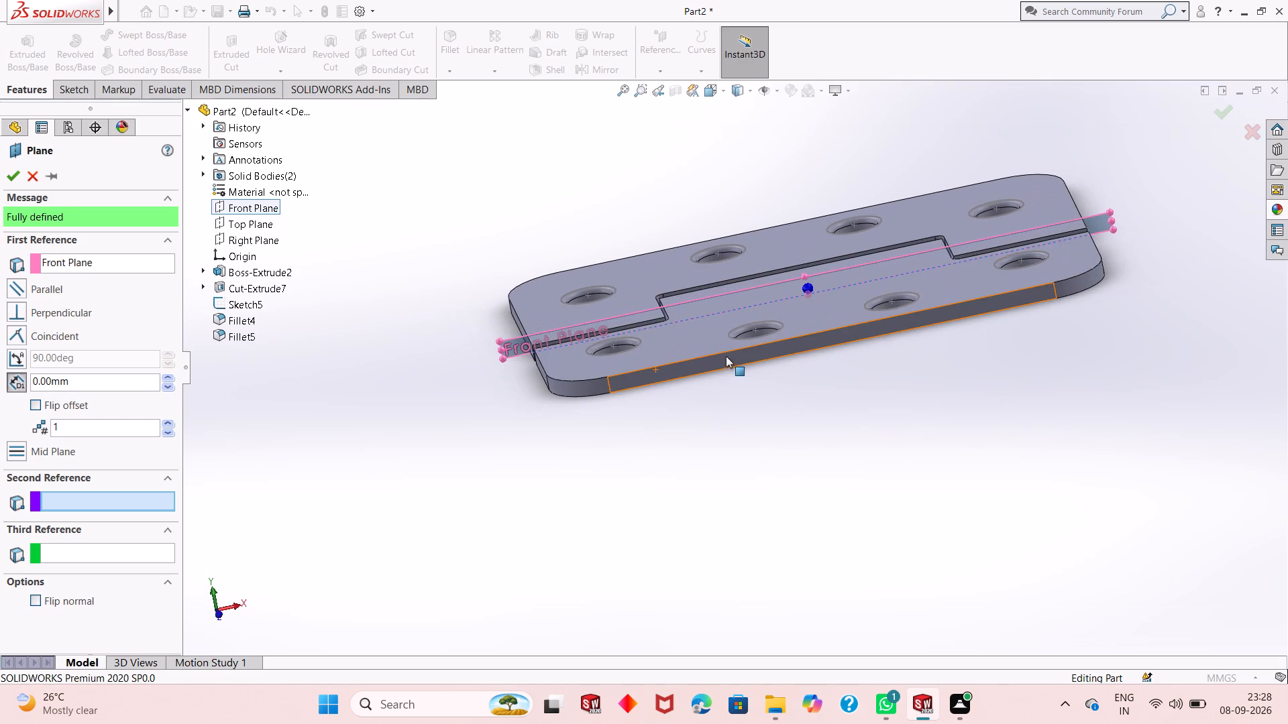
left_click(7, 172)
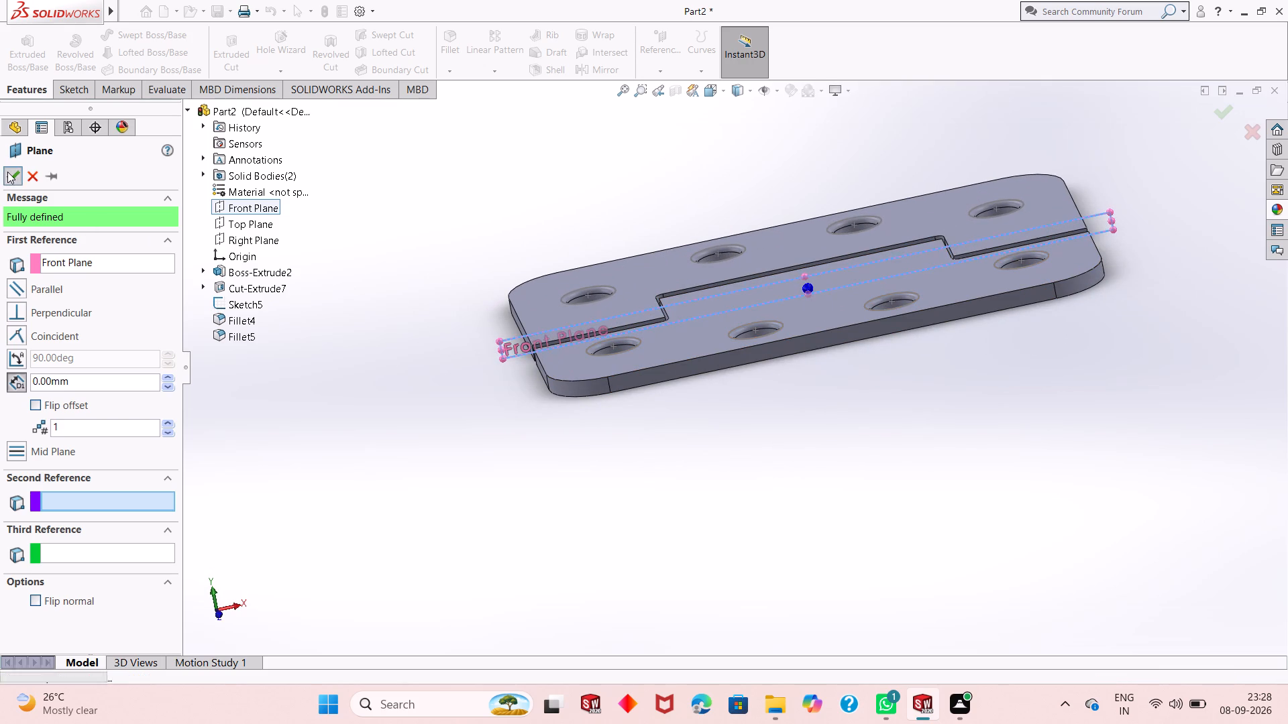
Start a sketch on the new reference plane running between the two plates.
scroll(512, 402, "down", 4)
left_click(570, 280)
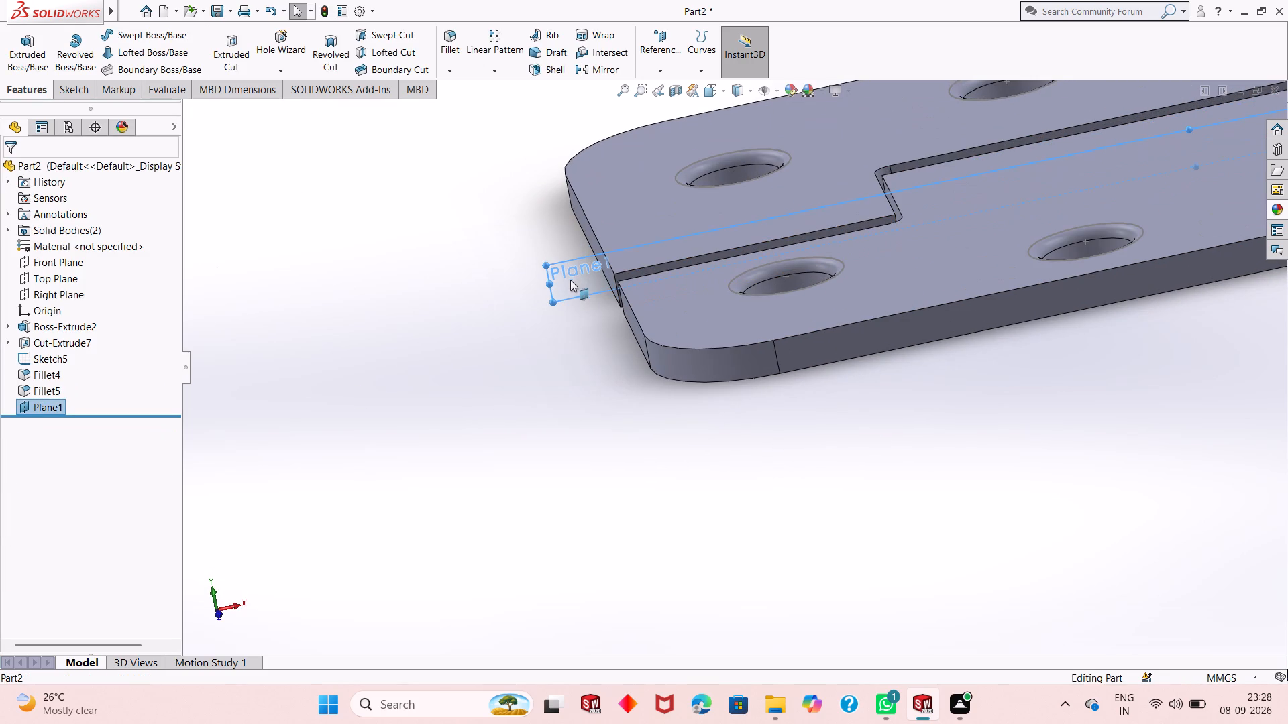
left_click(626, 239)
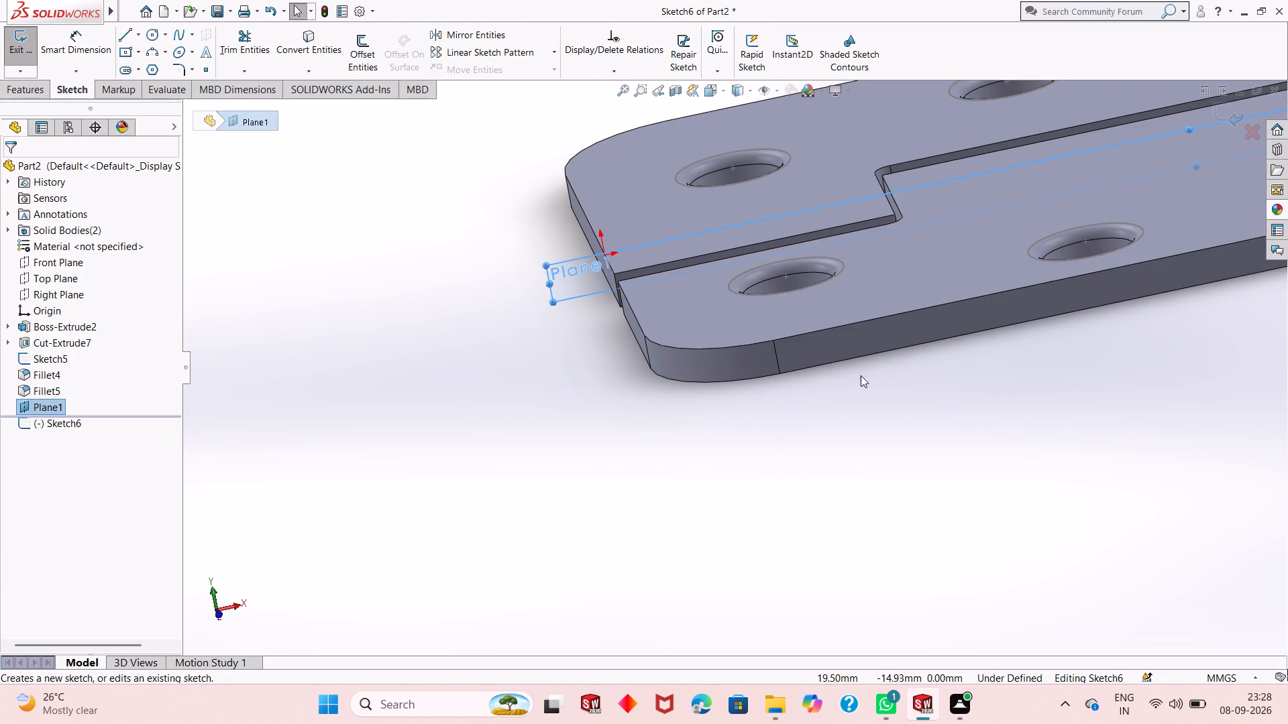
Sketch a corner rectangle on the reference plane, starting at the notch corner beside the left end of the gap.
middle_click_drag(859, 385, 865, 409)
scroll(732, 394, "up", 1)
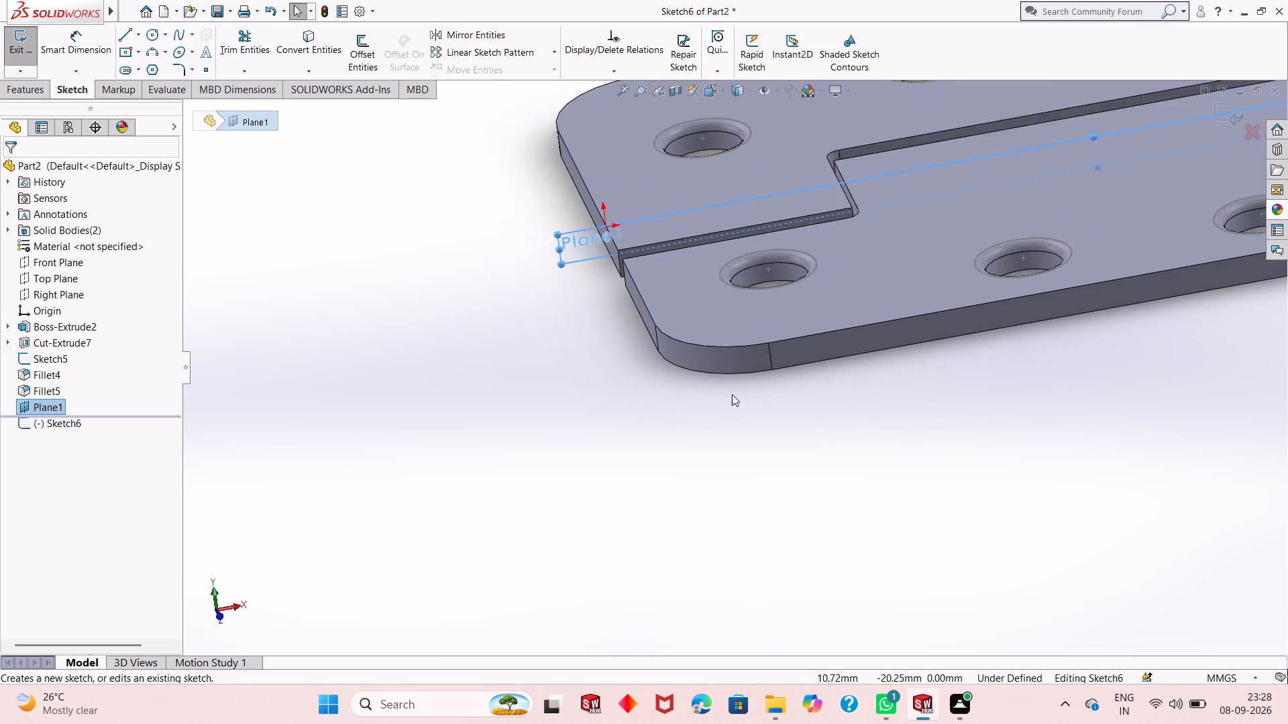
scroll(732, 394, "up", 4)
scroll(1090, 231, "down", 3)
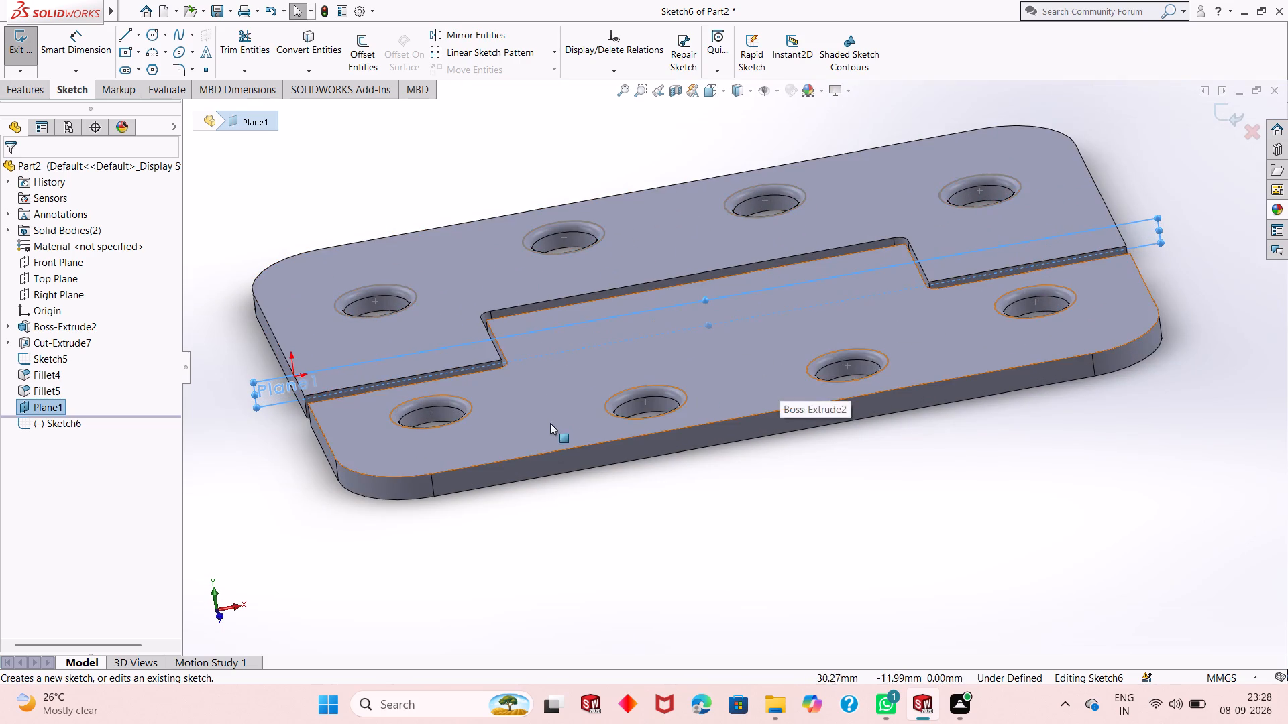
middle_click_drag(550, 423, 551, 403)
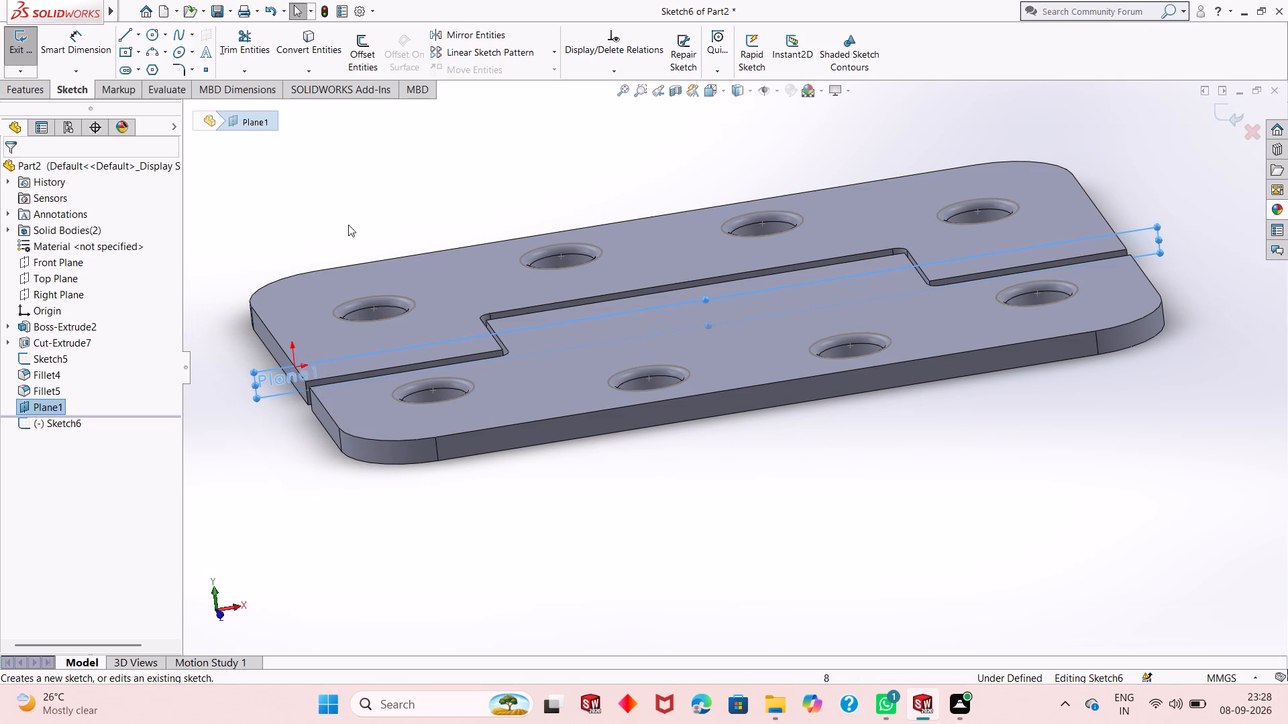
left_click(140, 52)
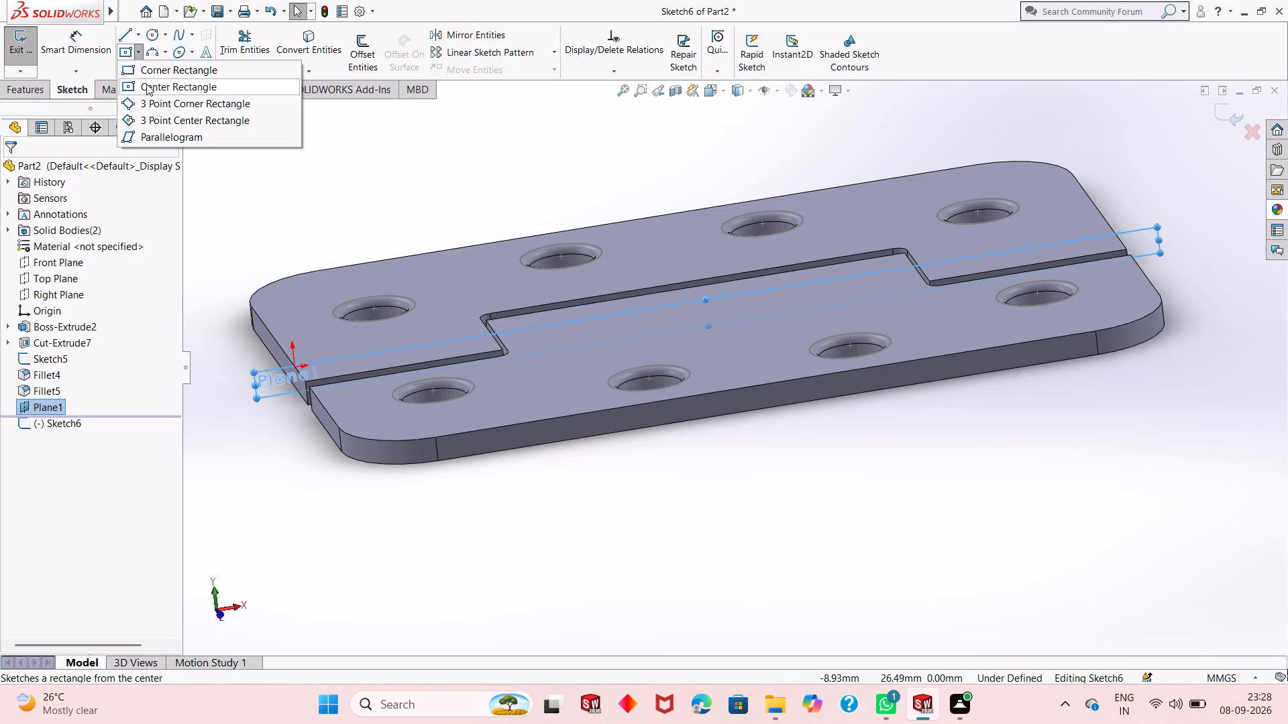
left_click(145, 73)
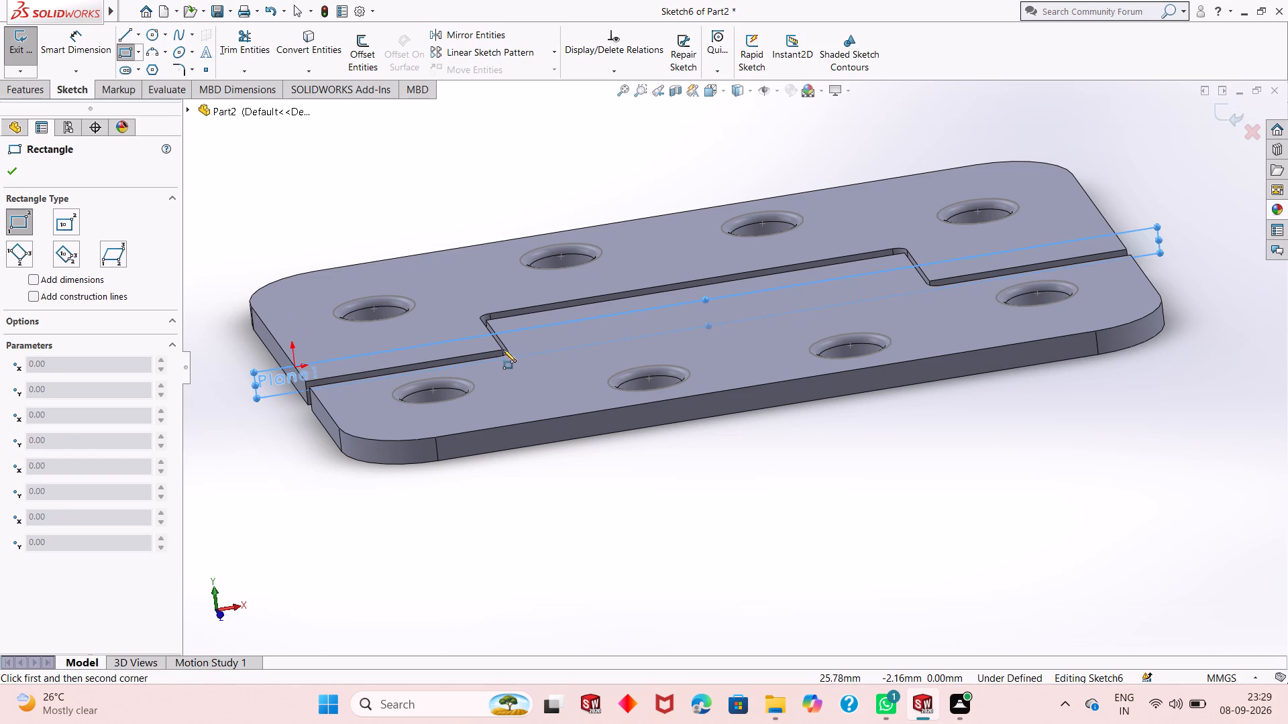
middle_click_drag(496, 345, 498, 353)
scroll(498, 353, "up", 2)
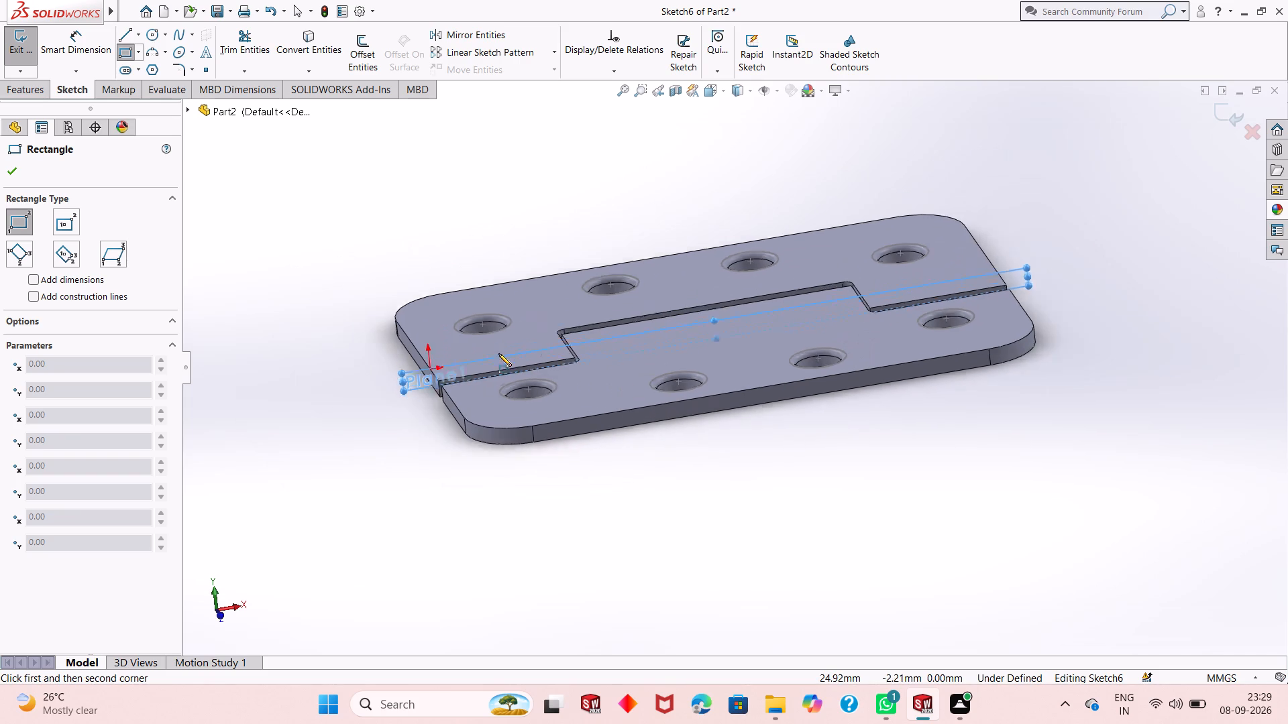
scroll(498, 353, "up", 1)
scroll(584, 362, "down", 6)
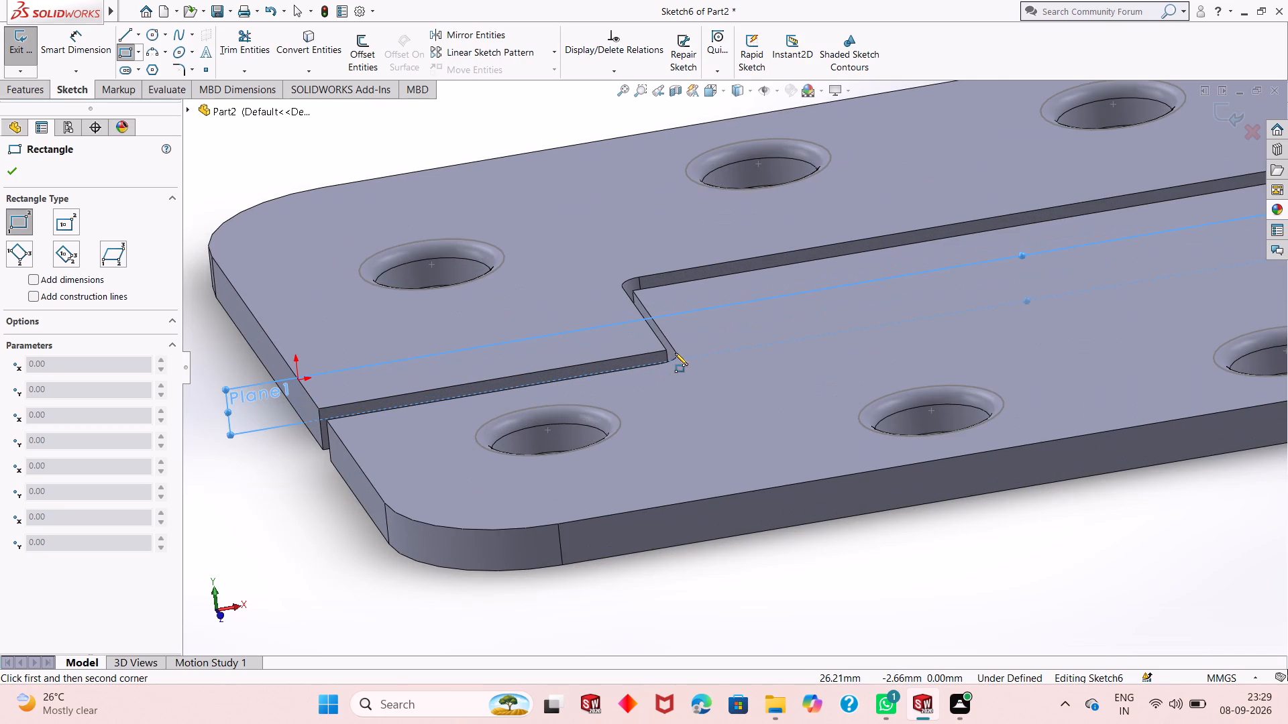
left_click(665, 349)
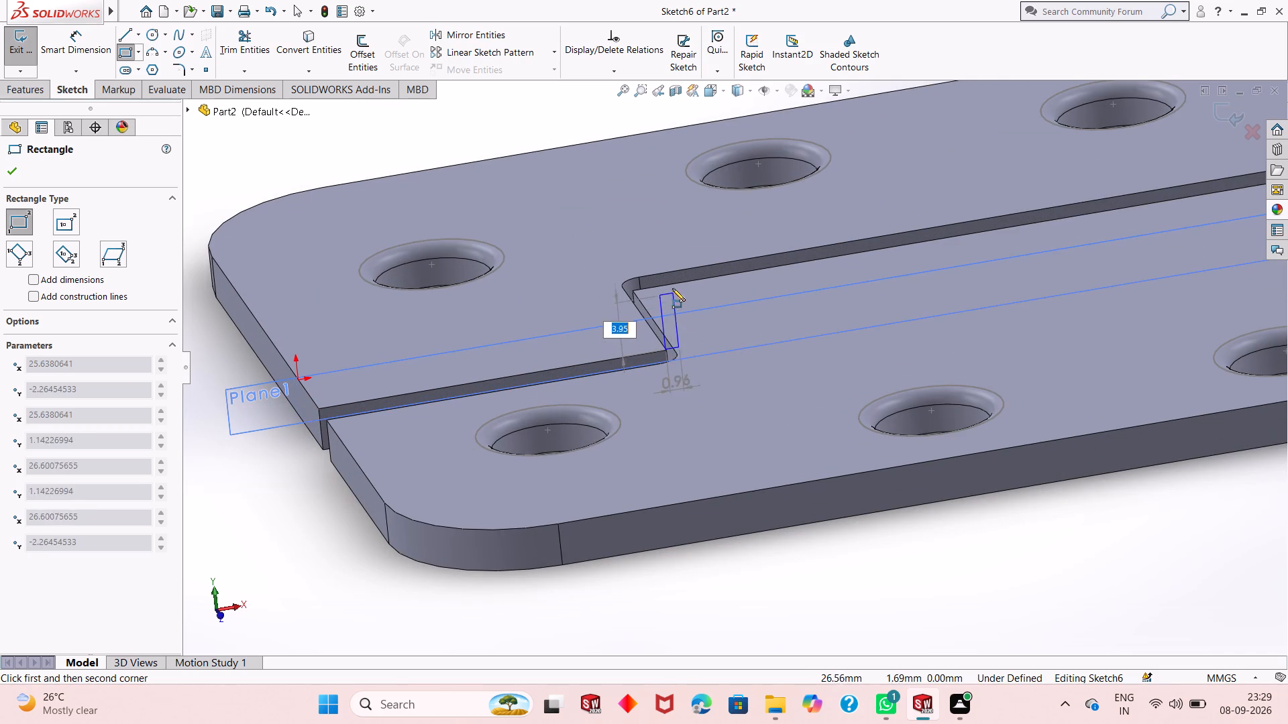
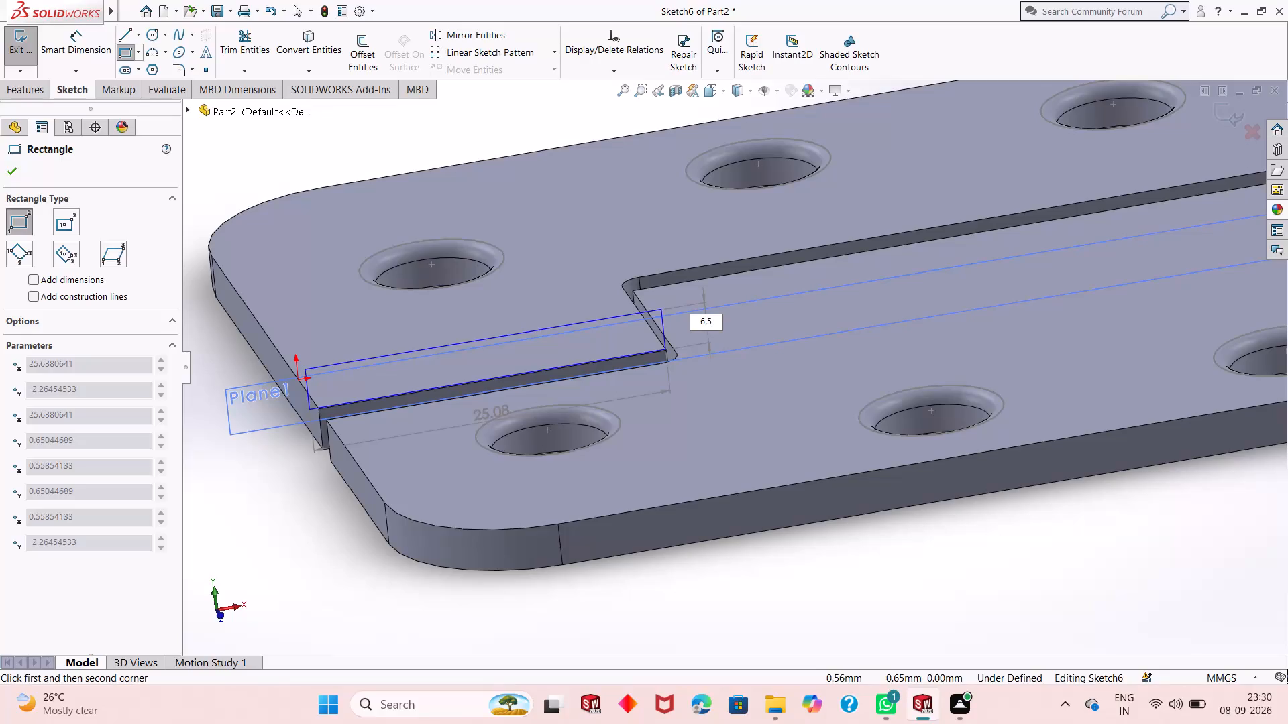
Finish the corner rectangle at the end of the gap with a height of 6.5 mm and a length of 26 mm.
key("Tab")
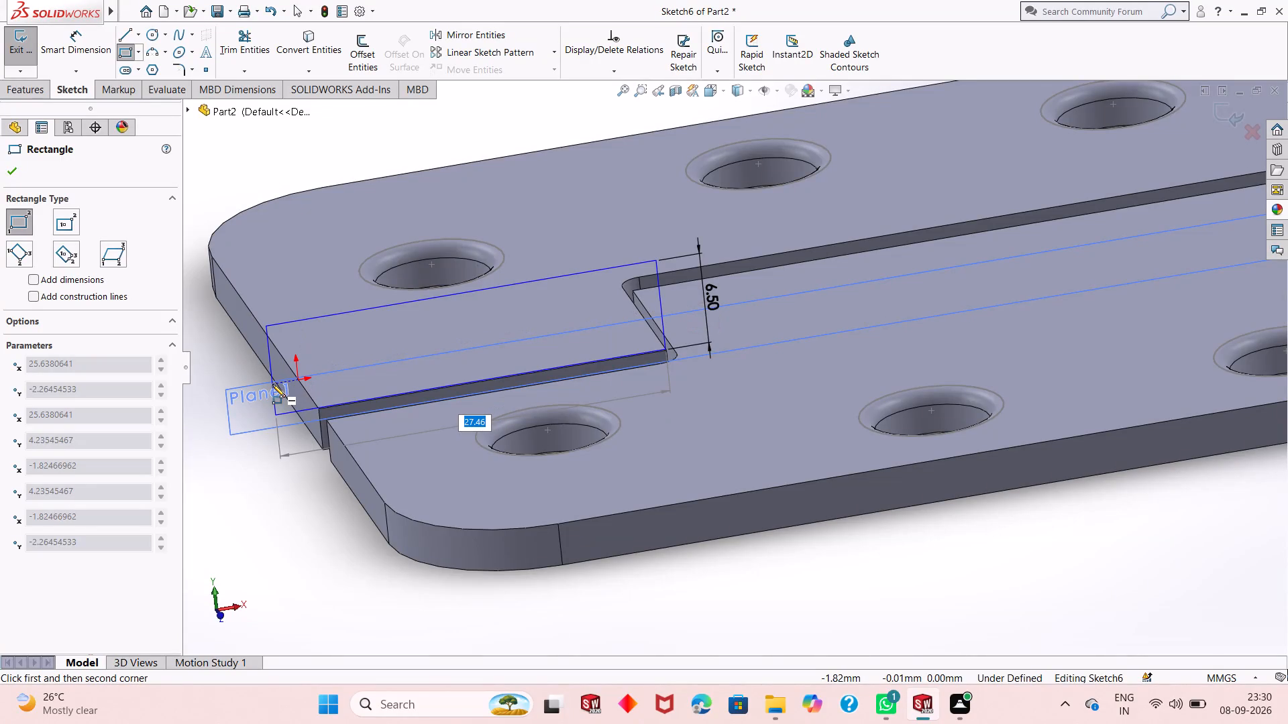
type("26")
key("Return")
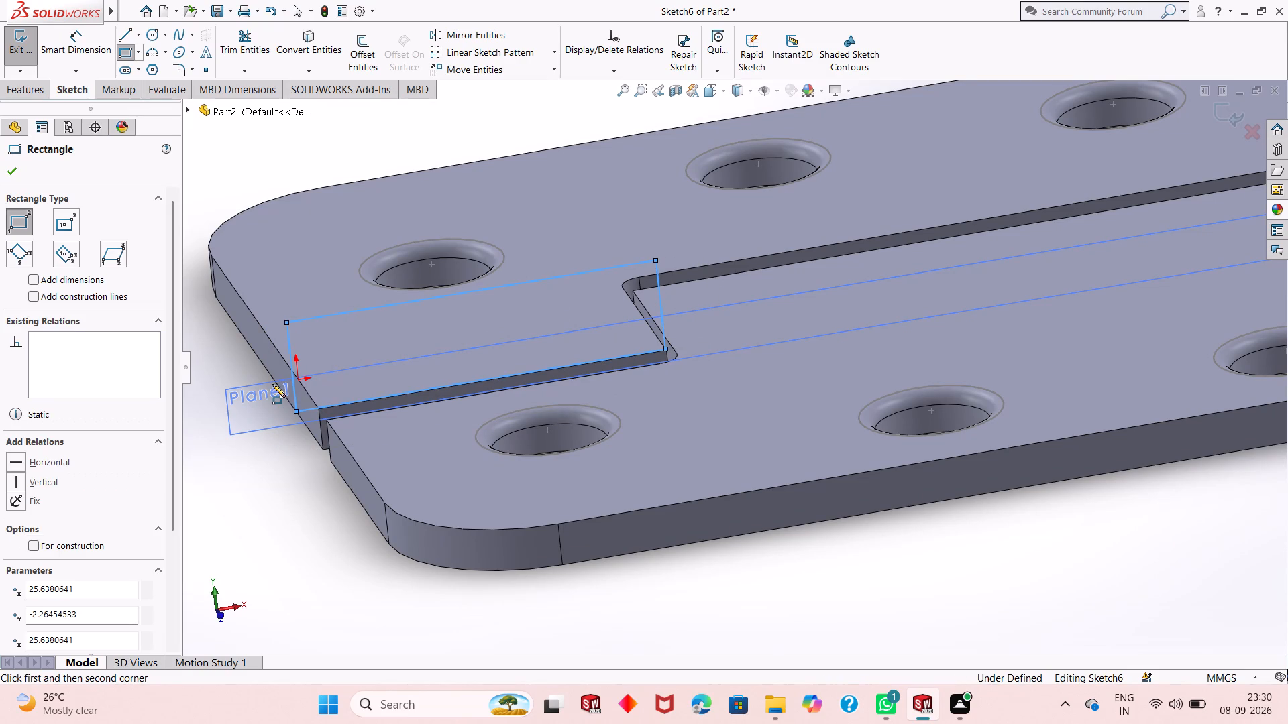
key("Escape")
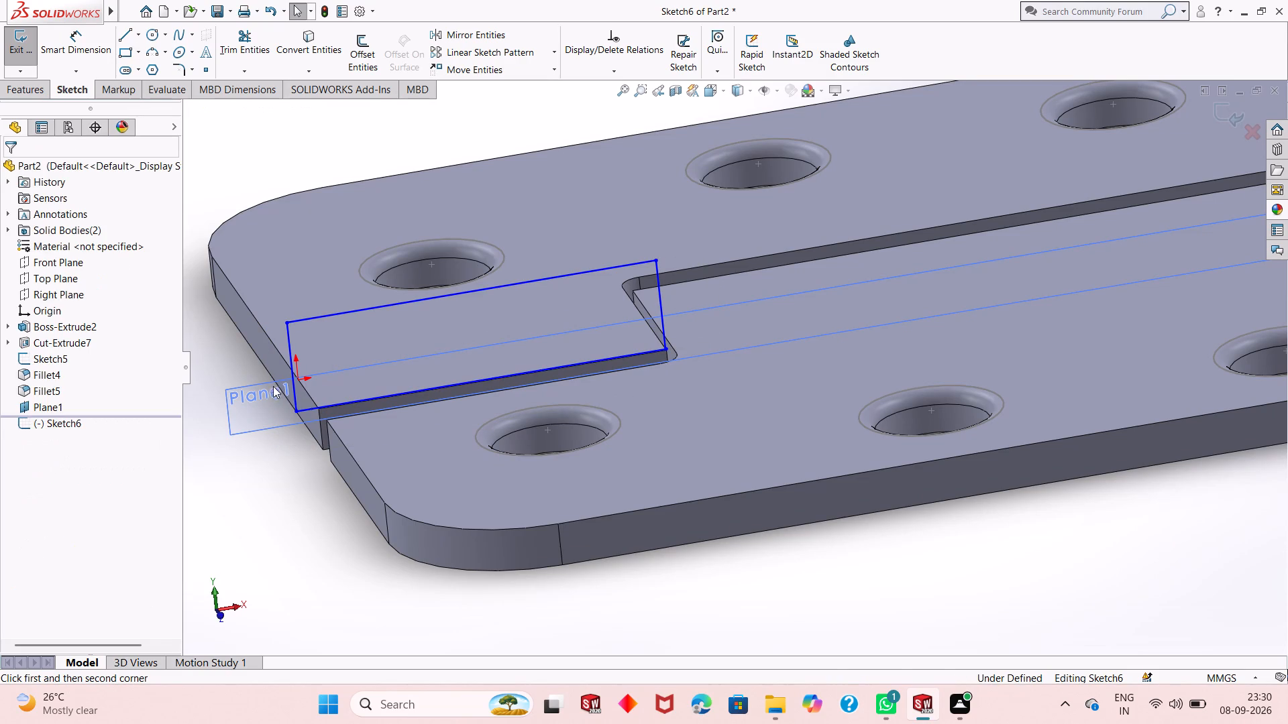
middle_click_drag(464, 421, 452, 423)
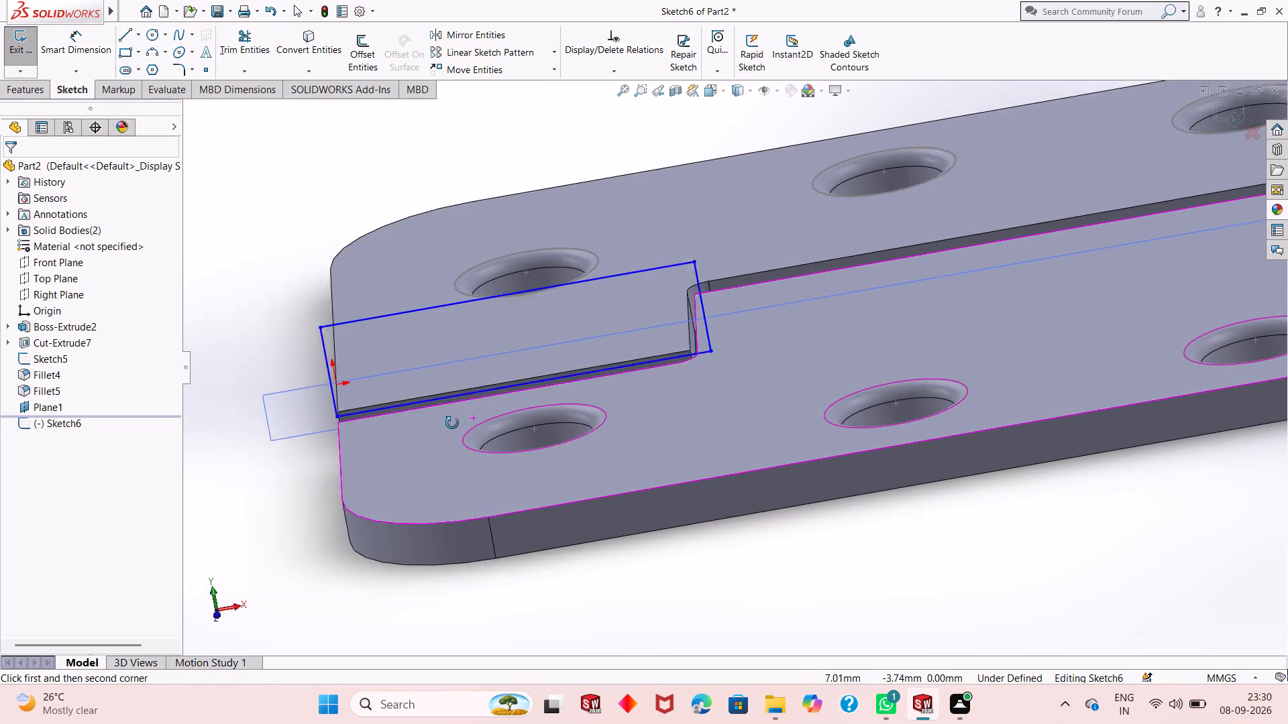
middle_click_drag(452, 423, 454, 424)
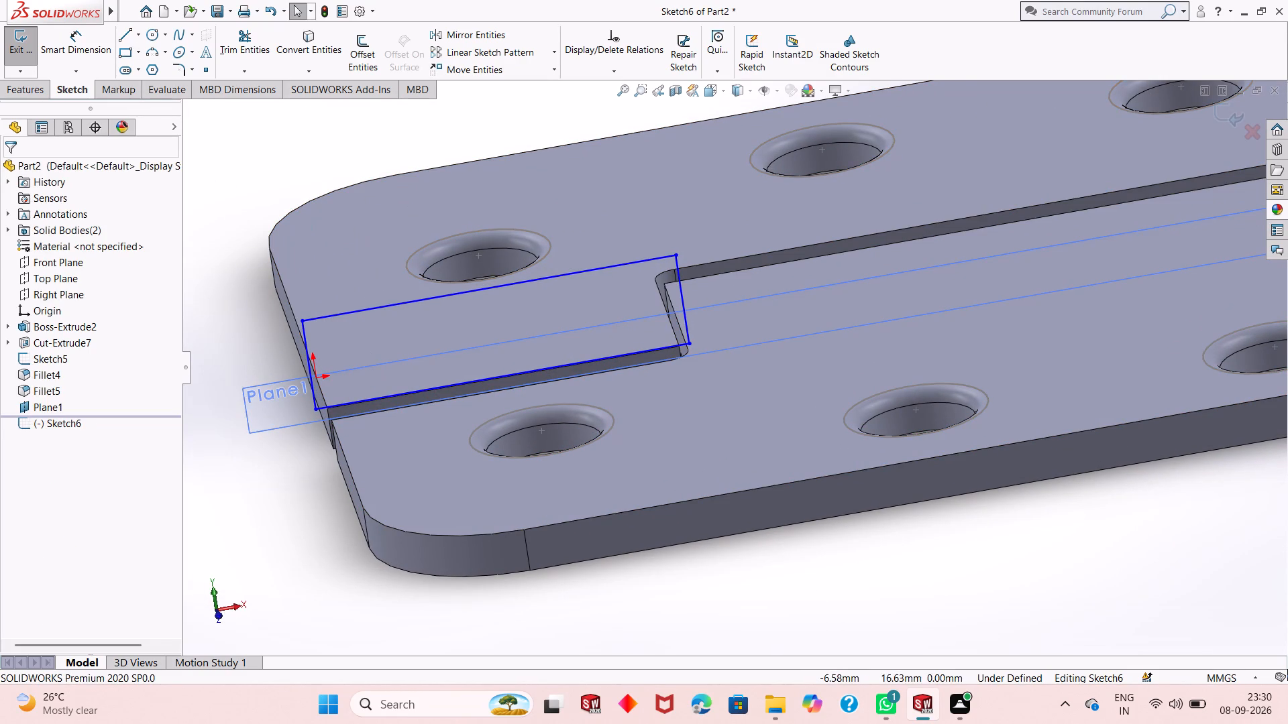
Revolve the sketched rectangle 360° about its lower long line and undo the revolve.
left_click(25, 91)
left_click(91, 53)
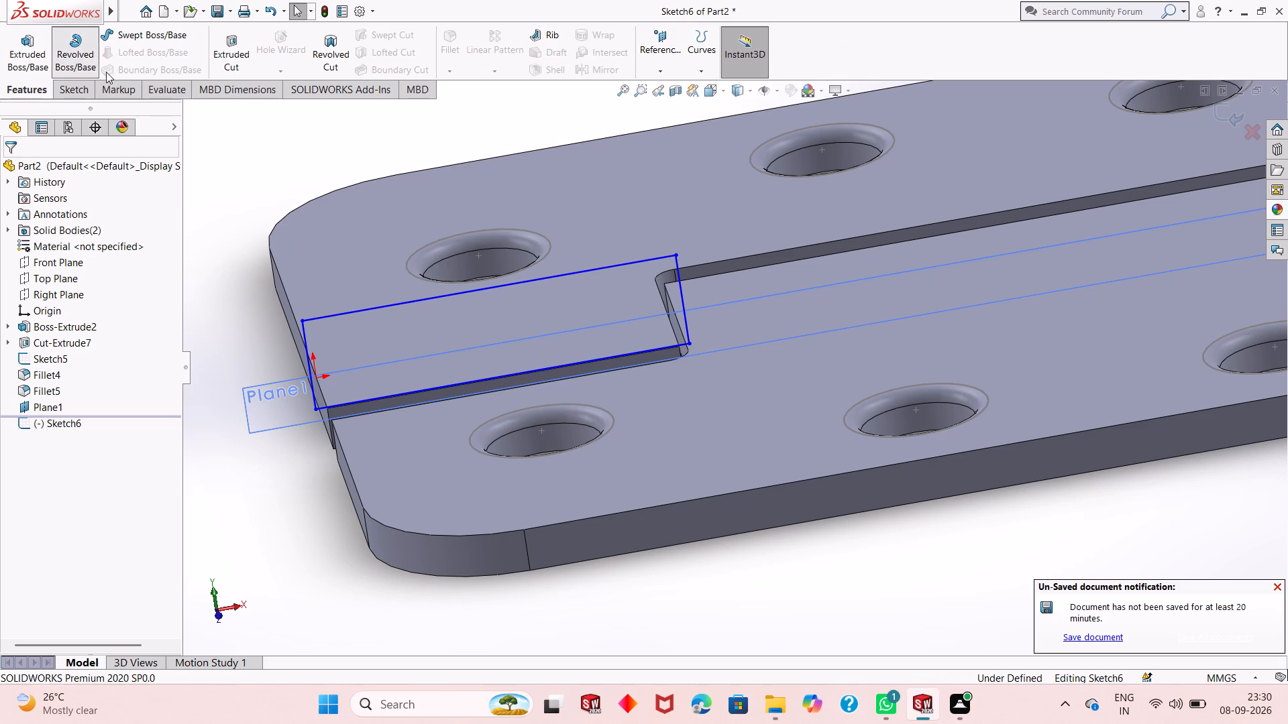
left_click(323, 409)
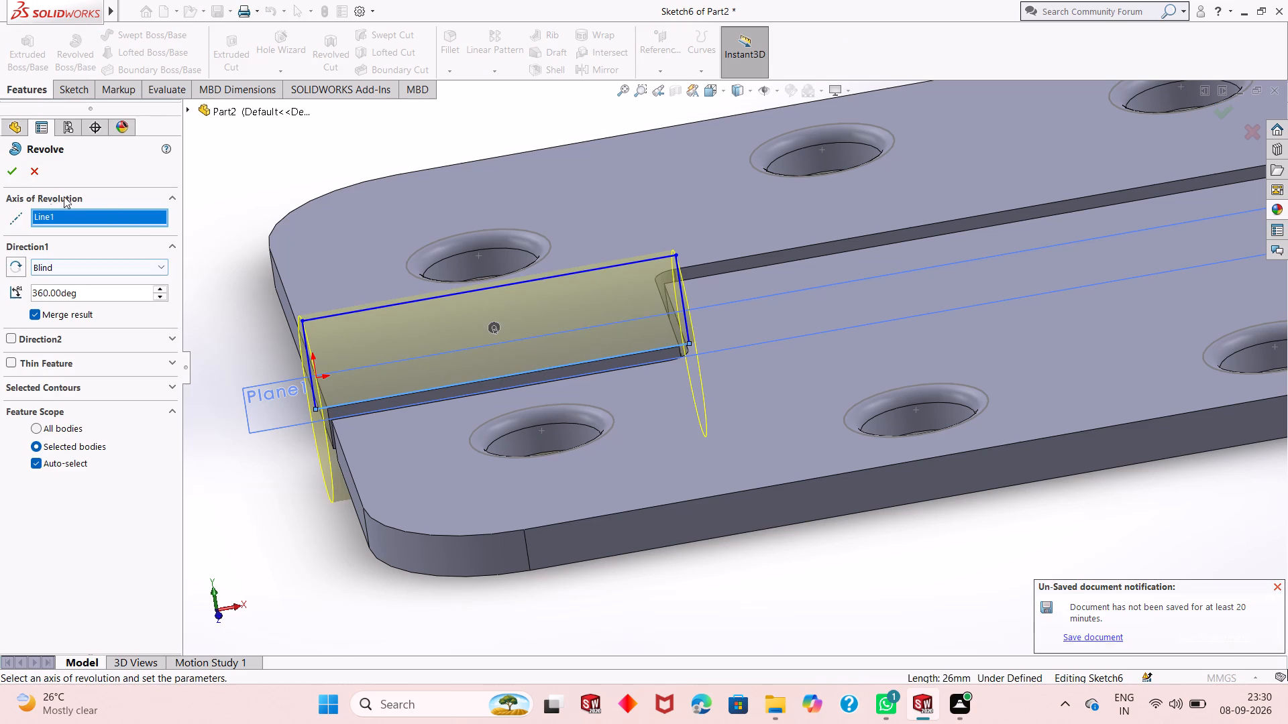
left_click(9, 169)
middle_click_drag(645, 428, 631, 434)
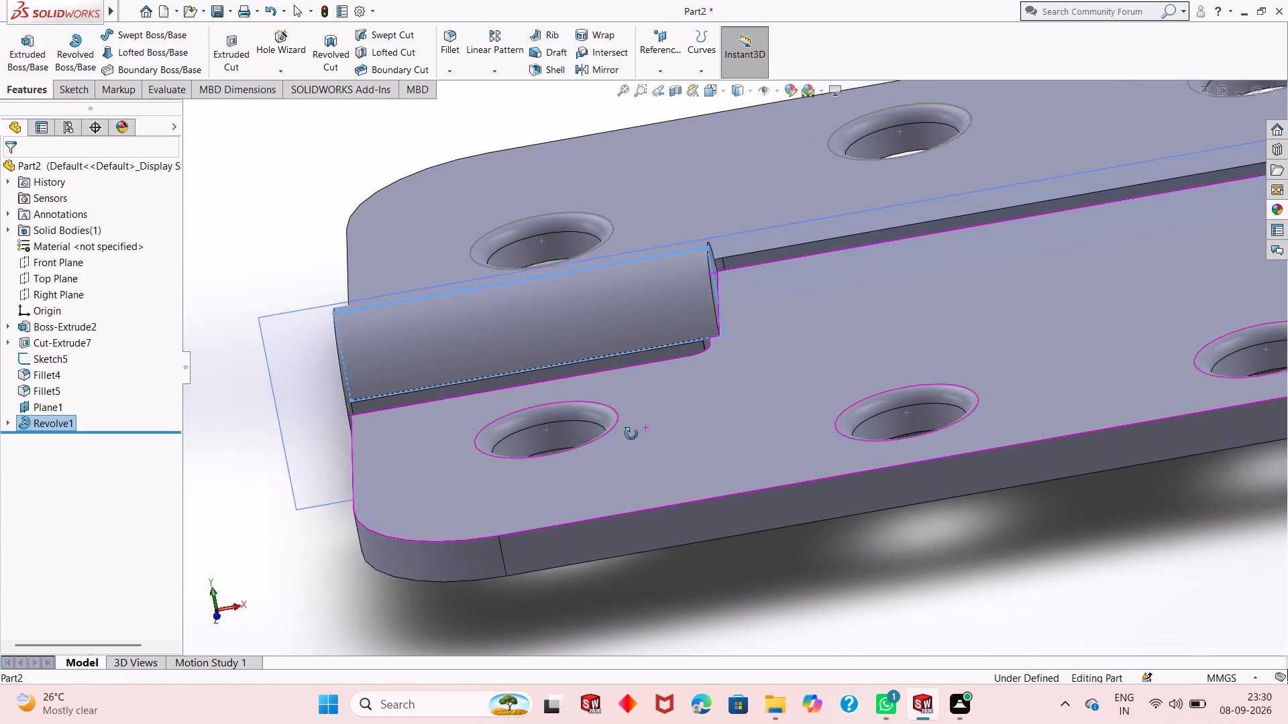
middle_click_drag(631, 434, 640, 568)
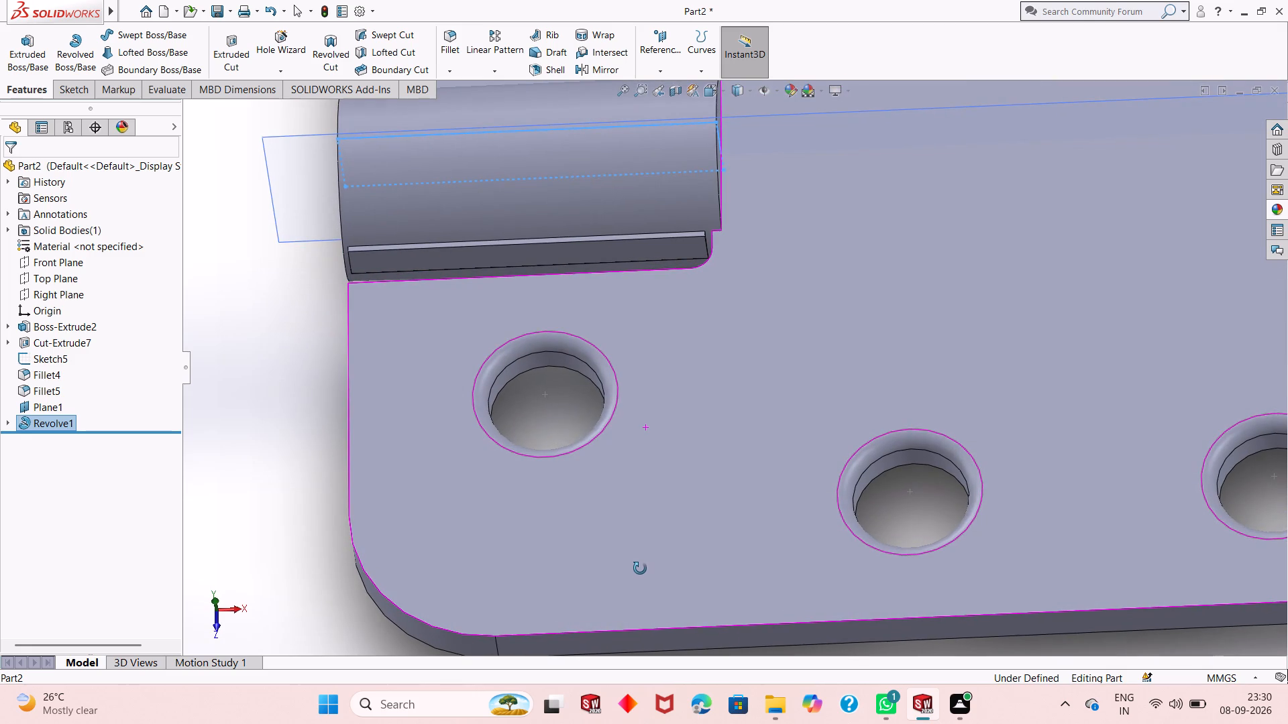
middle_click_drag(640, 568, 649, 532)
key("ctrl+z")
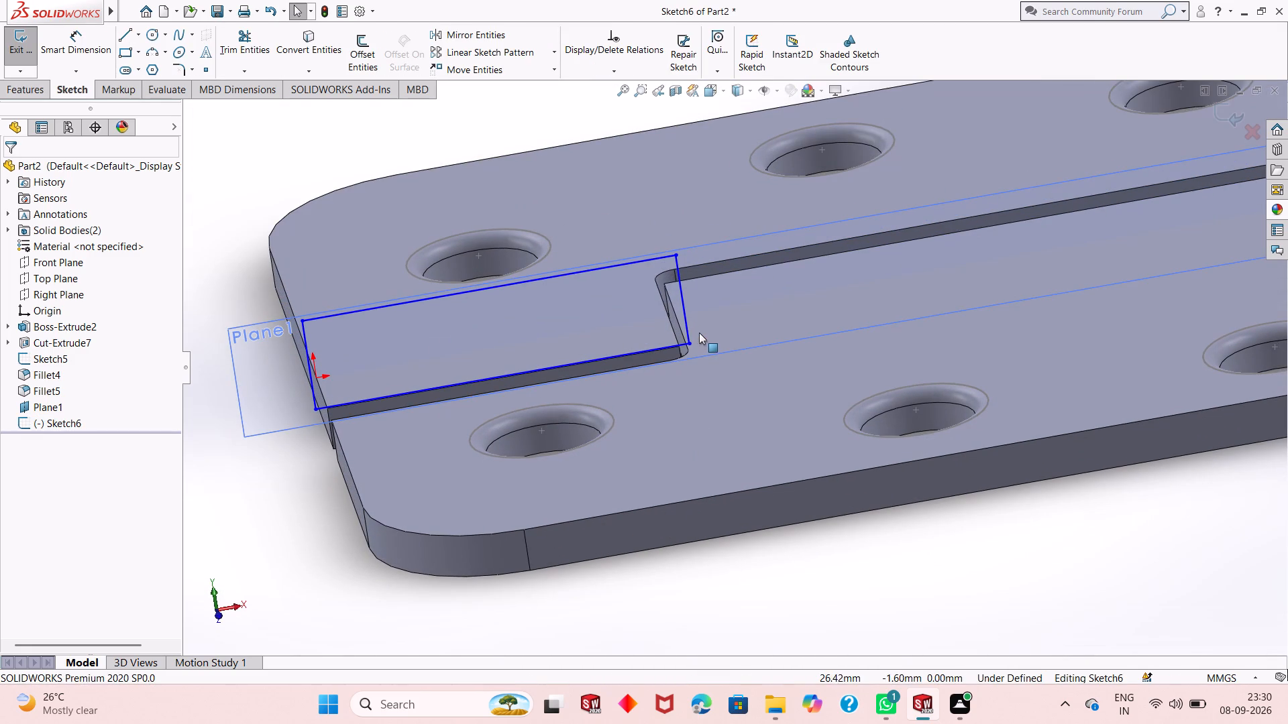
Add a Pierce relation between the rectangle's lower corner point at the notch and the notch's short top edge.
middle_click_drag(708, 340, 707, 366)
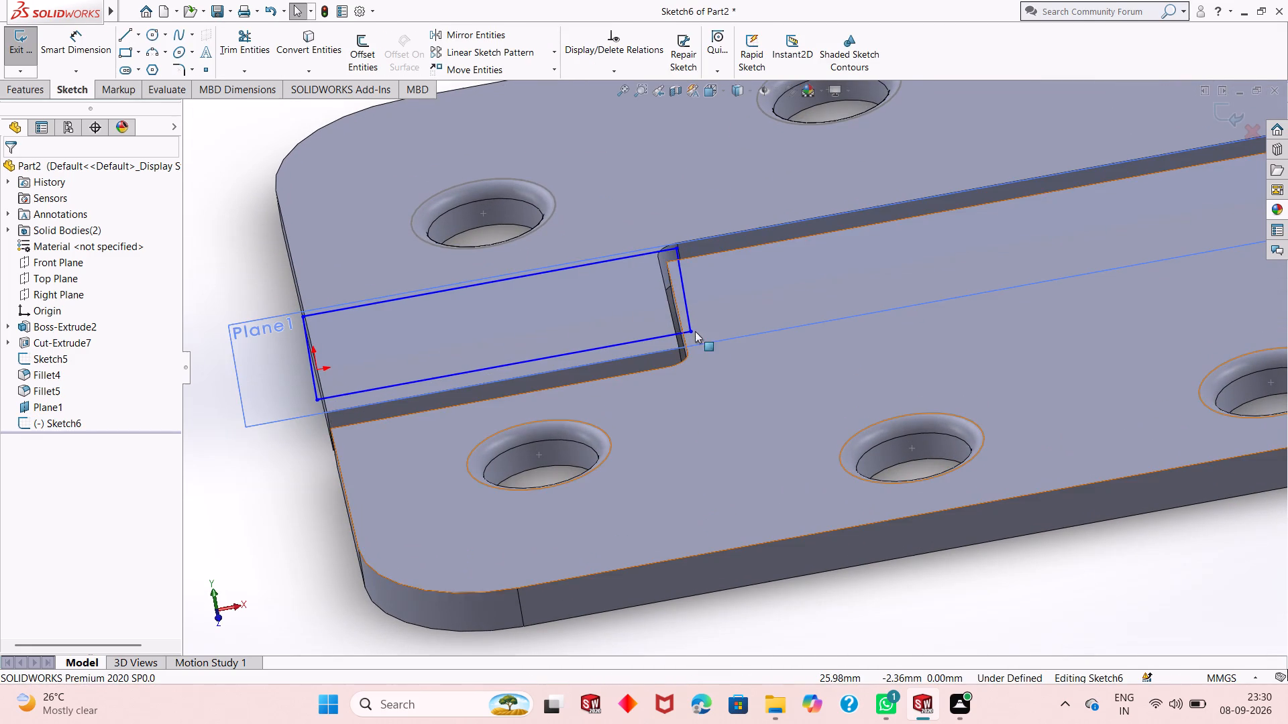
left_click(692, 329)
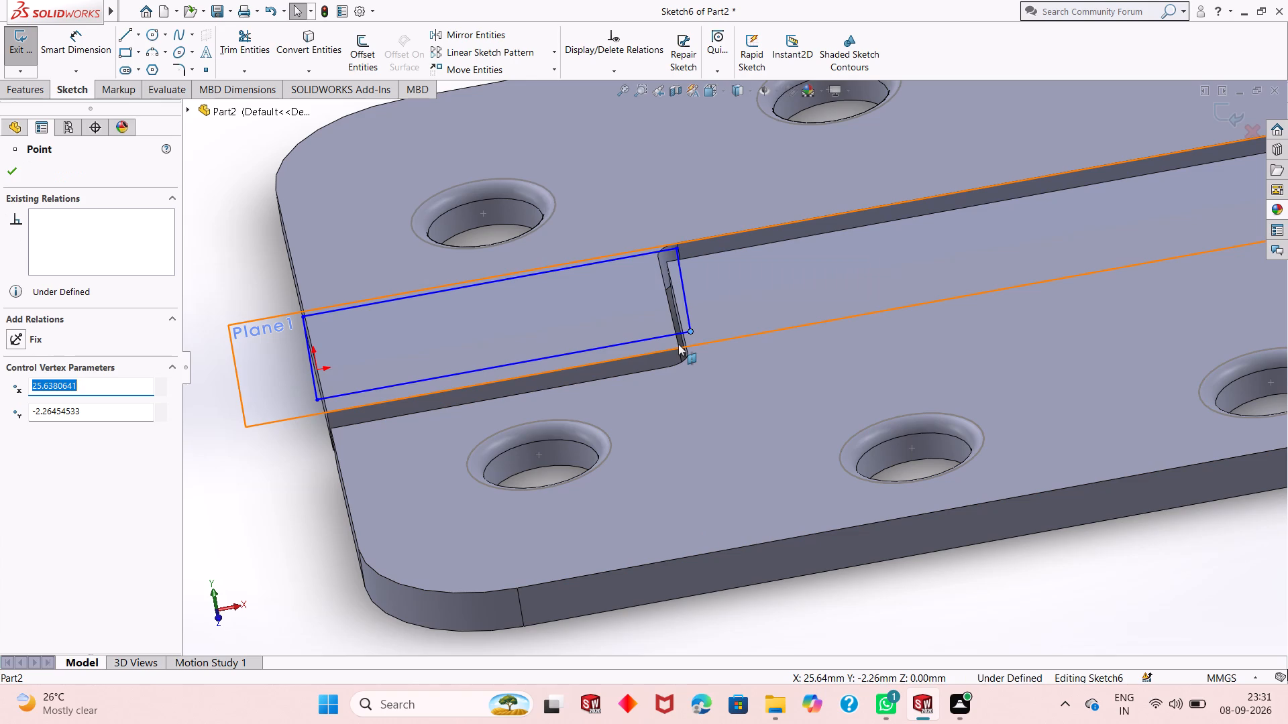
left_click(678, 341, "ctrl")
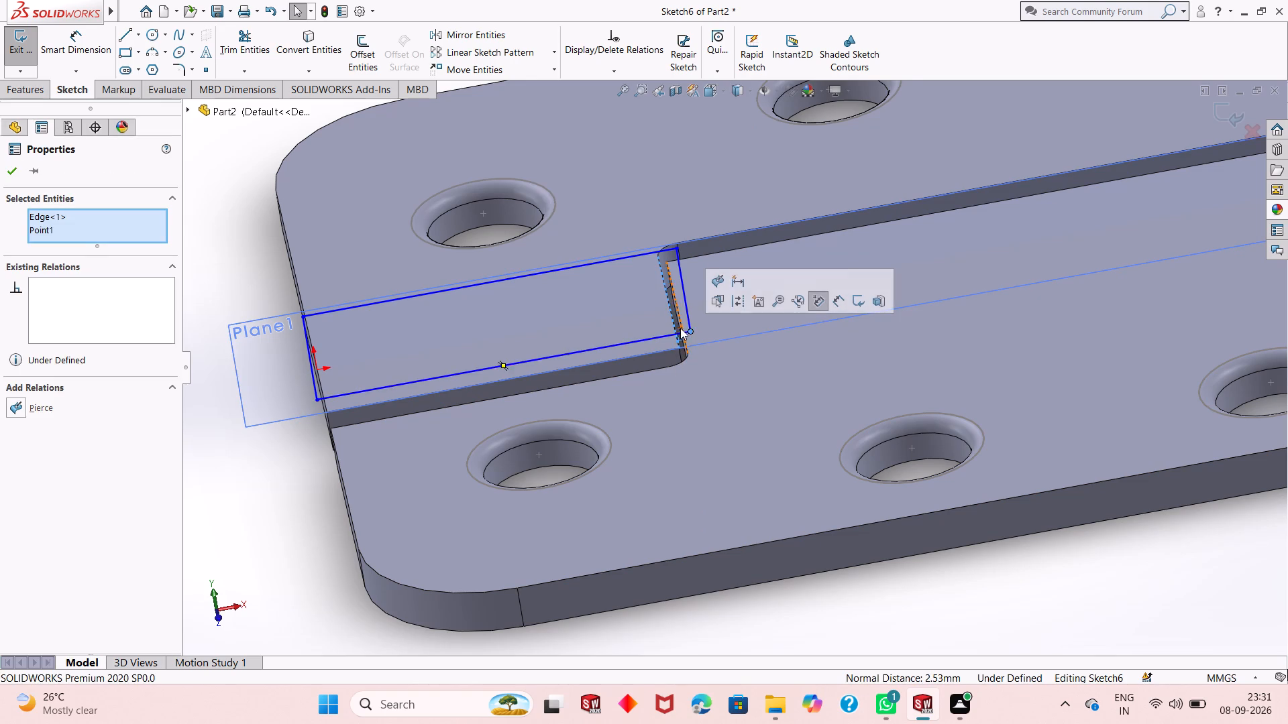
left_click(724, 288)
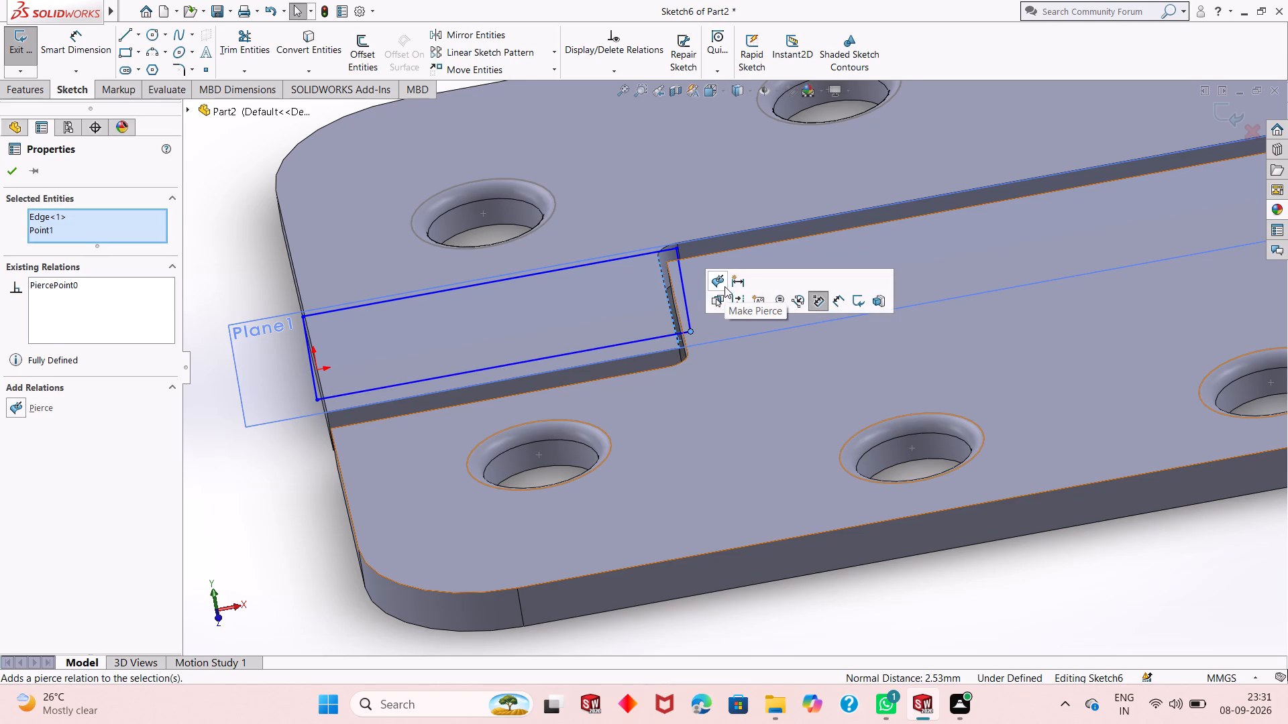
Dimension the rectangle's long side at 26 mm and its short side at 6.5 mm.
middle_click_drag(590, 325, 629, 283)
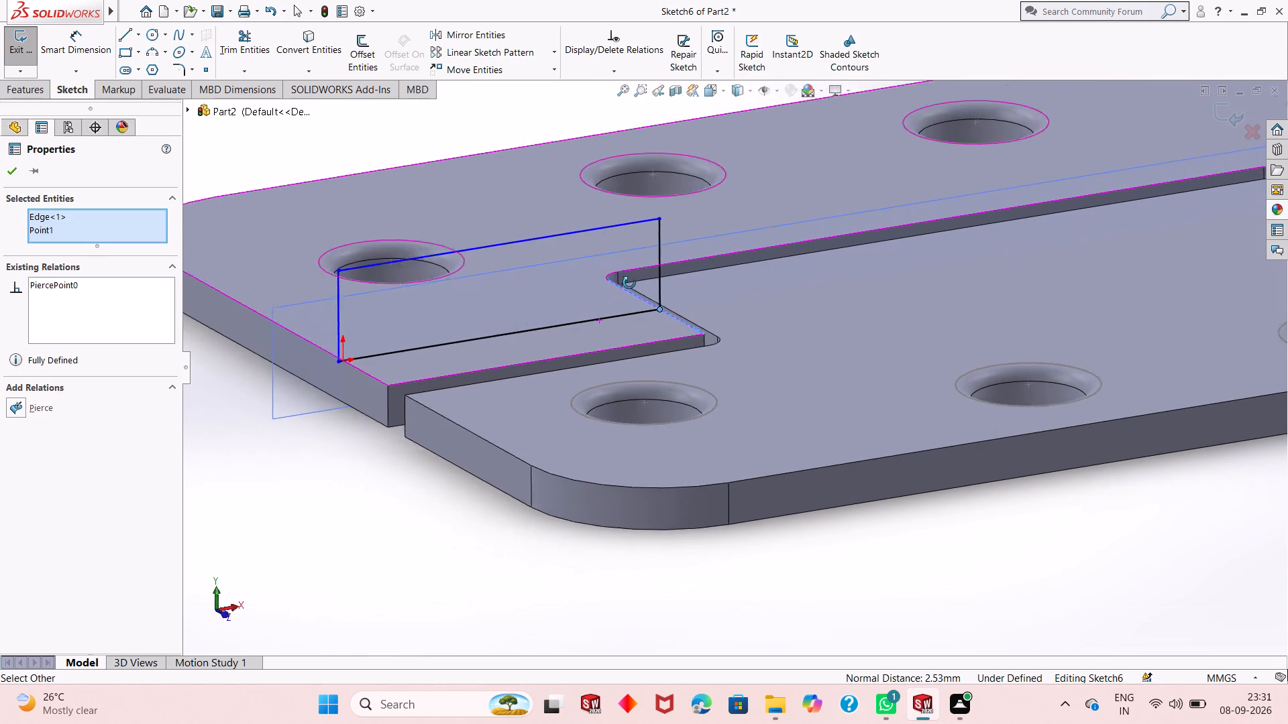
middle_click_drag(629, 283, 609, 340)
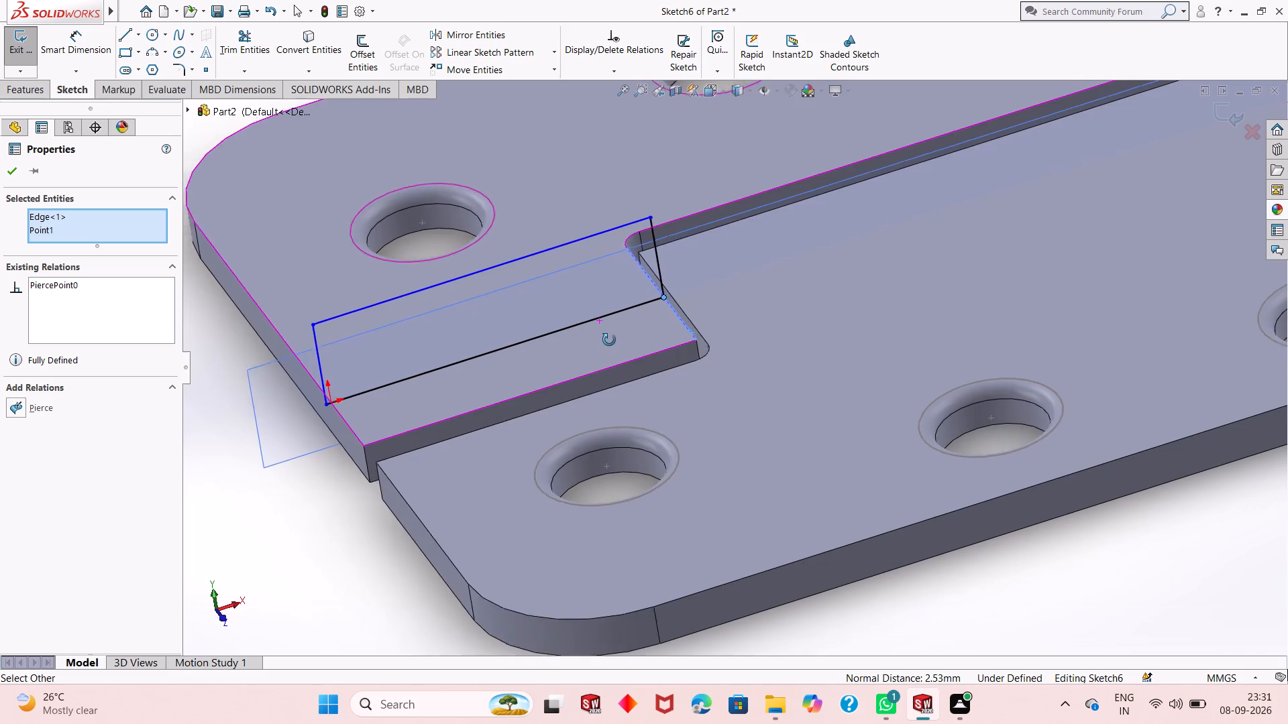
middle_click_drag(609, 340, 580, 361)
middle_click_drag(572, 355, 582, 339)
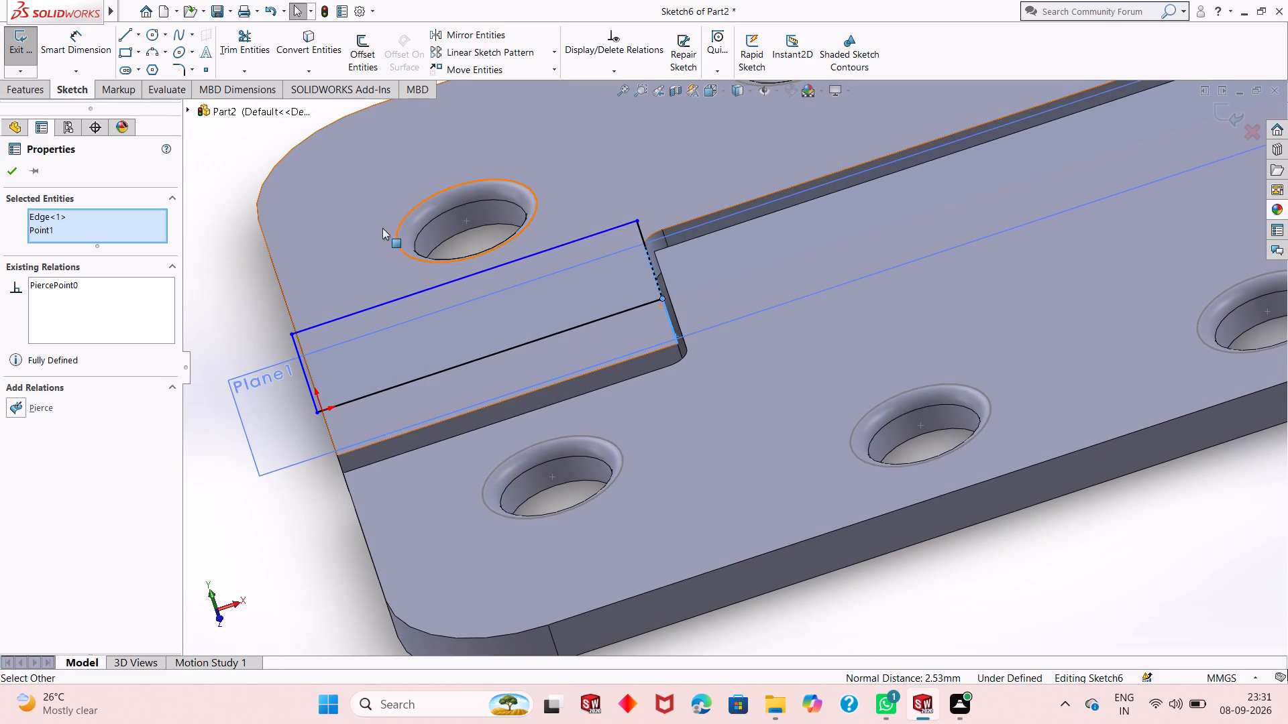
left_click(86, 42)
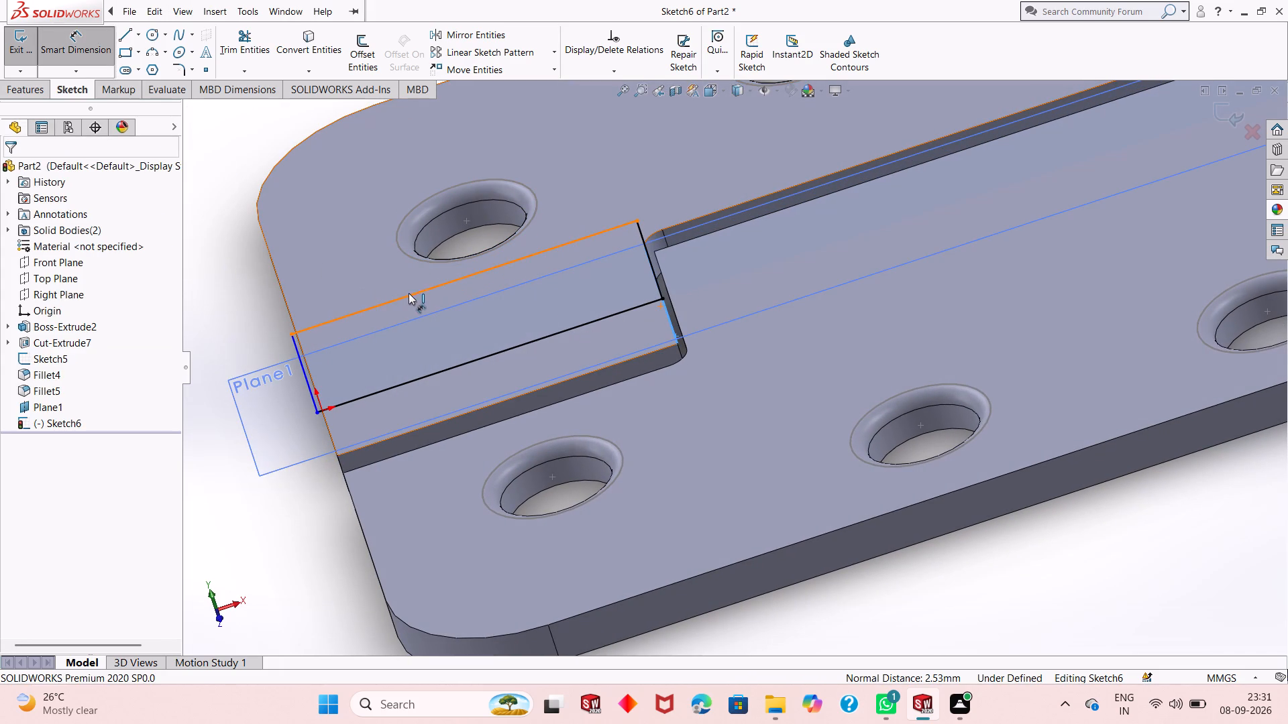
left_click(411, 293)
left_click(408, 241)
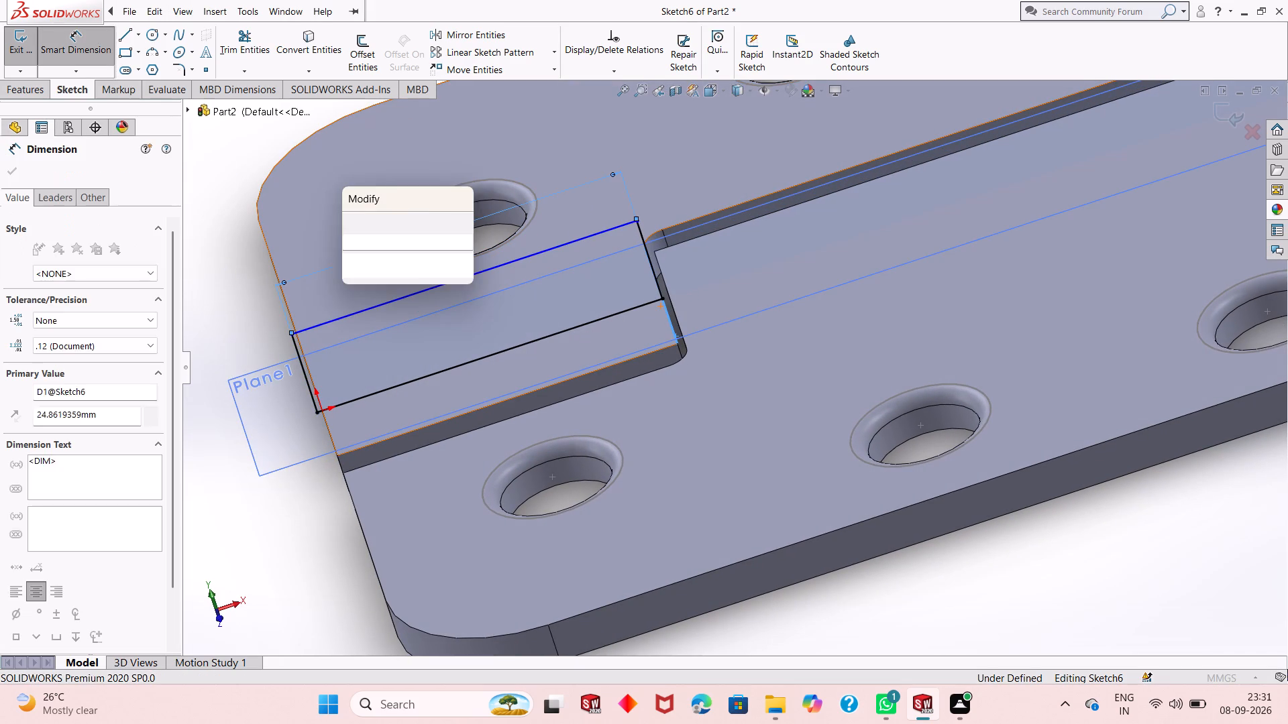
type("26")
key("Return")
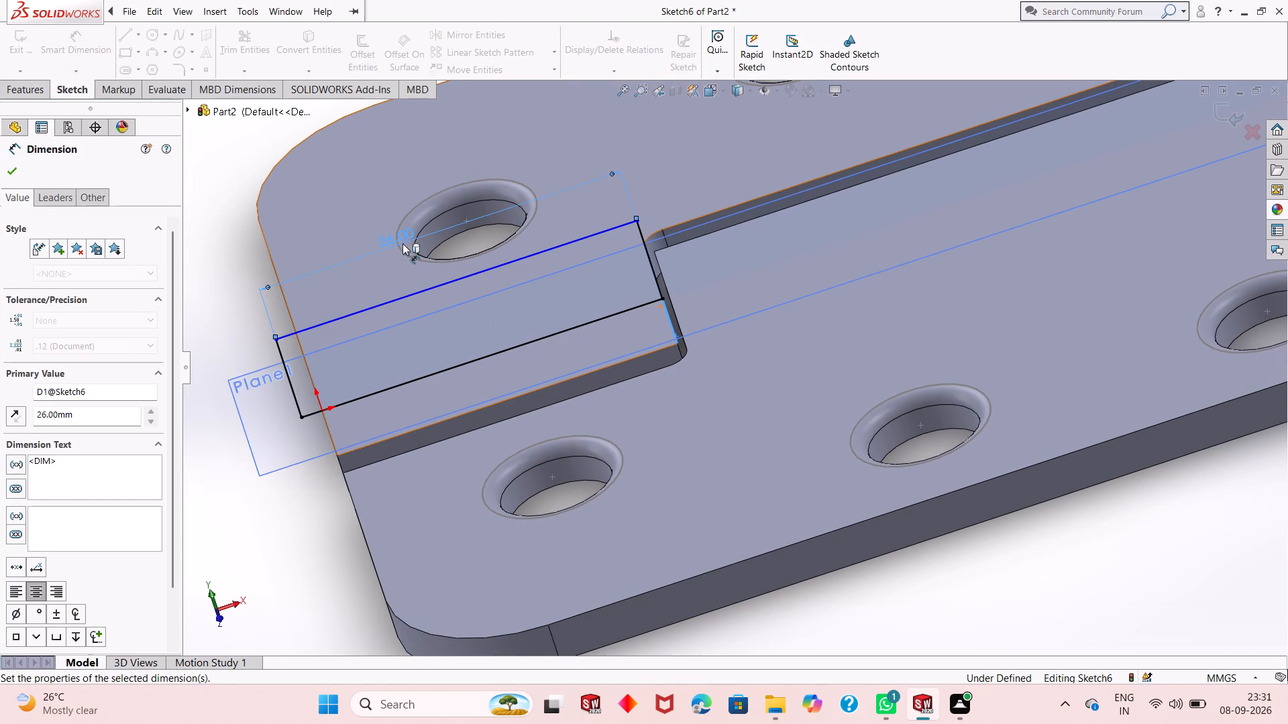
left_click(9, 177)
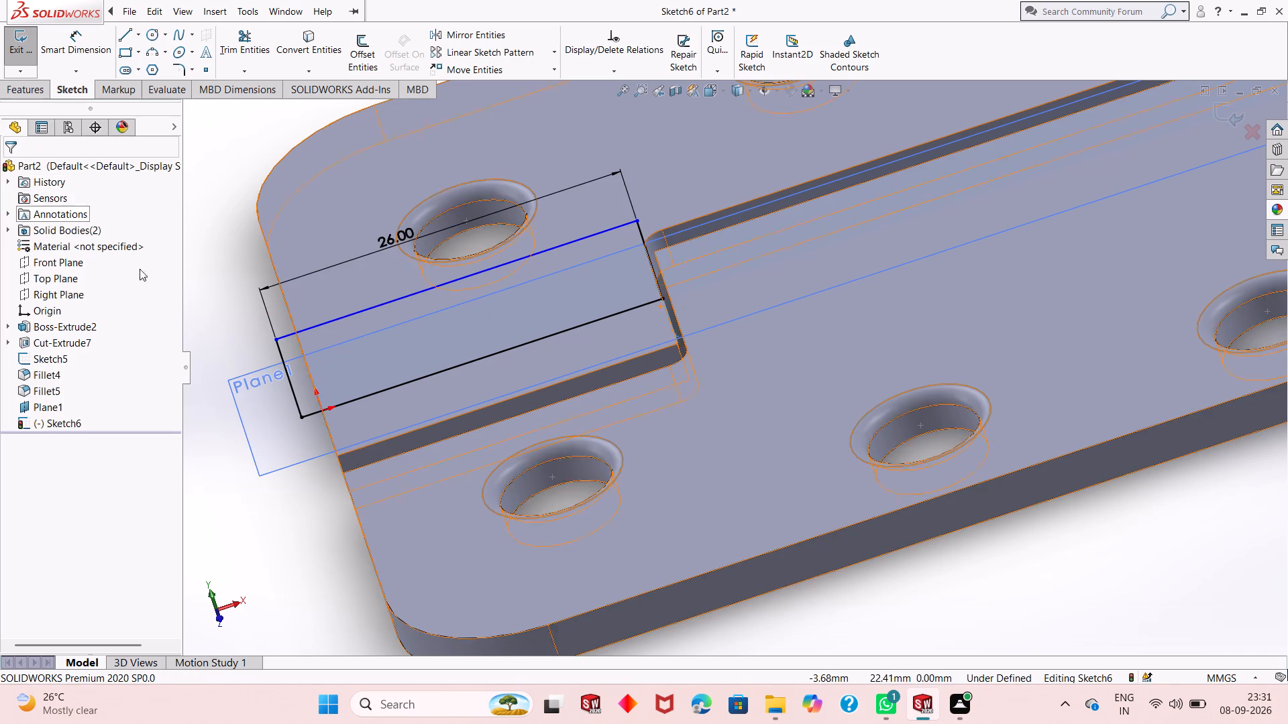
left_click(107, 46)
left_click(296, 395)
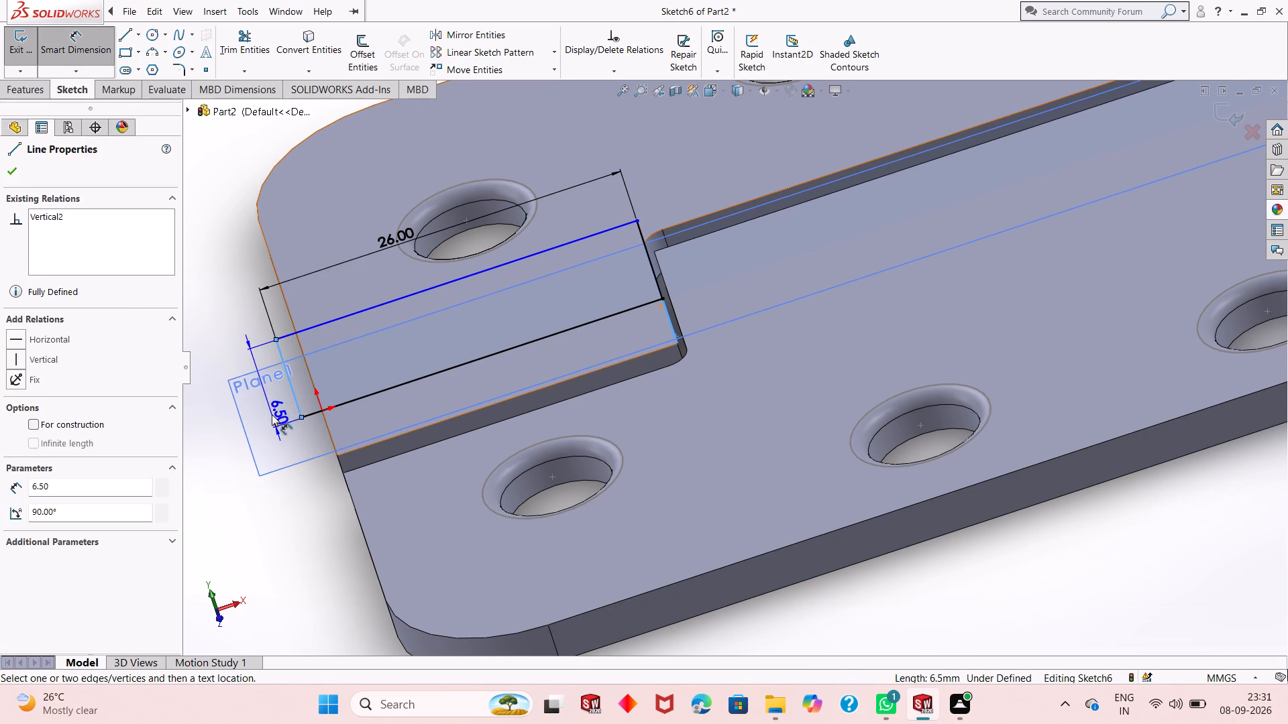
left_click(272, 414)
left_click(215, 400)
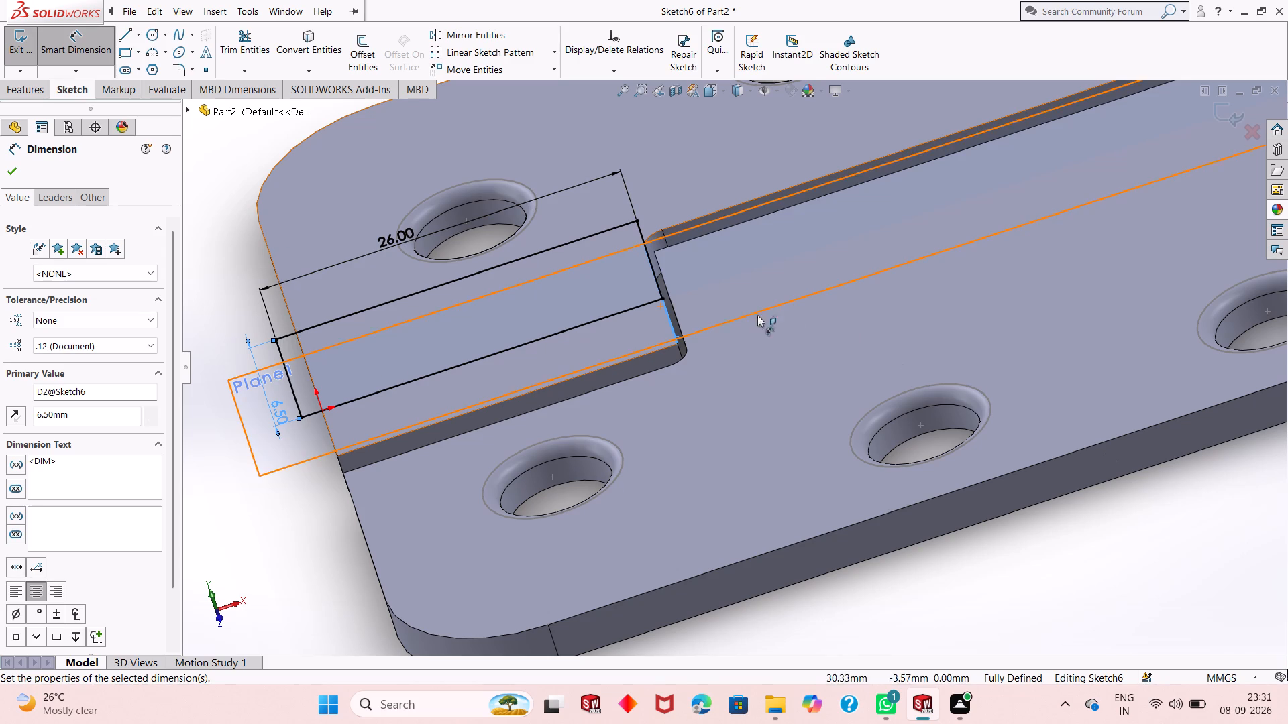
Revolve the dimensioned rectangle 360° about its lower long line with Merge result on to form the hinge barrel.
left_click(27, 95)
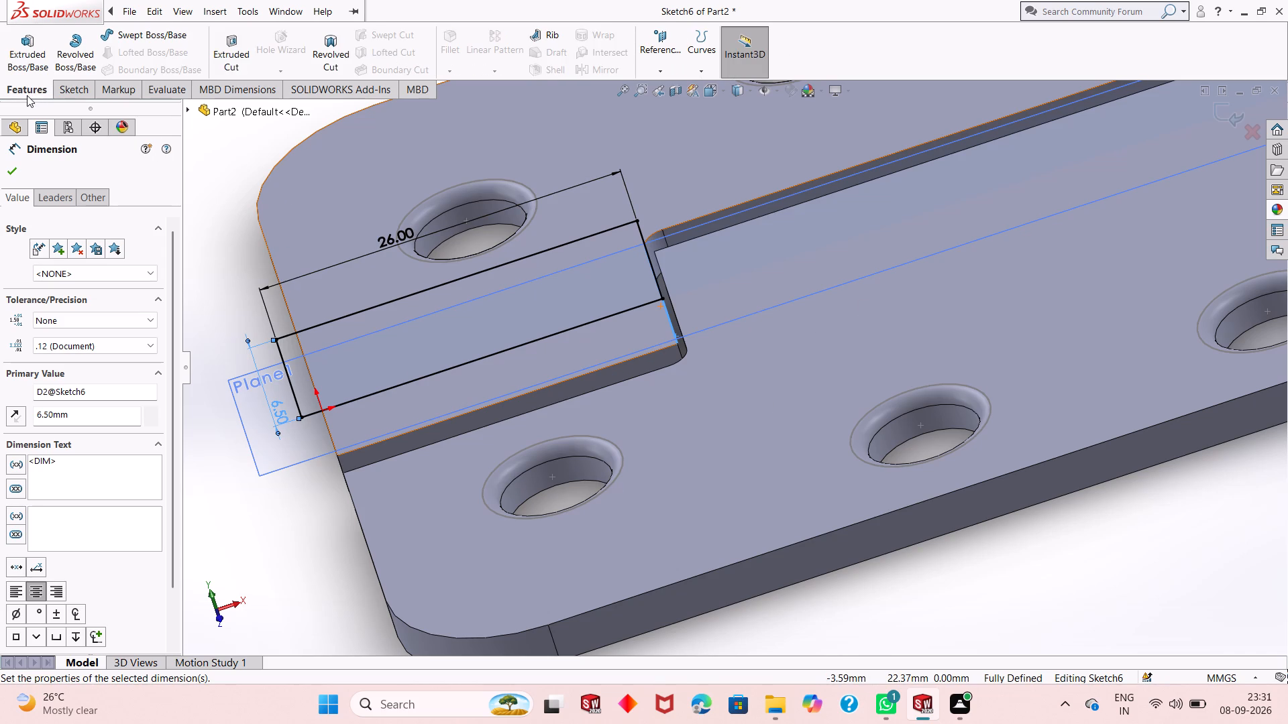
left_click(75, 60)
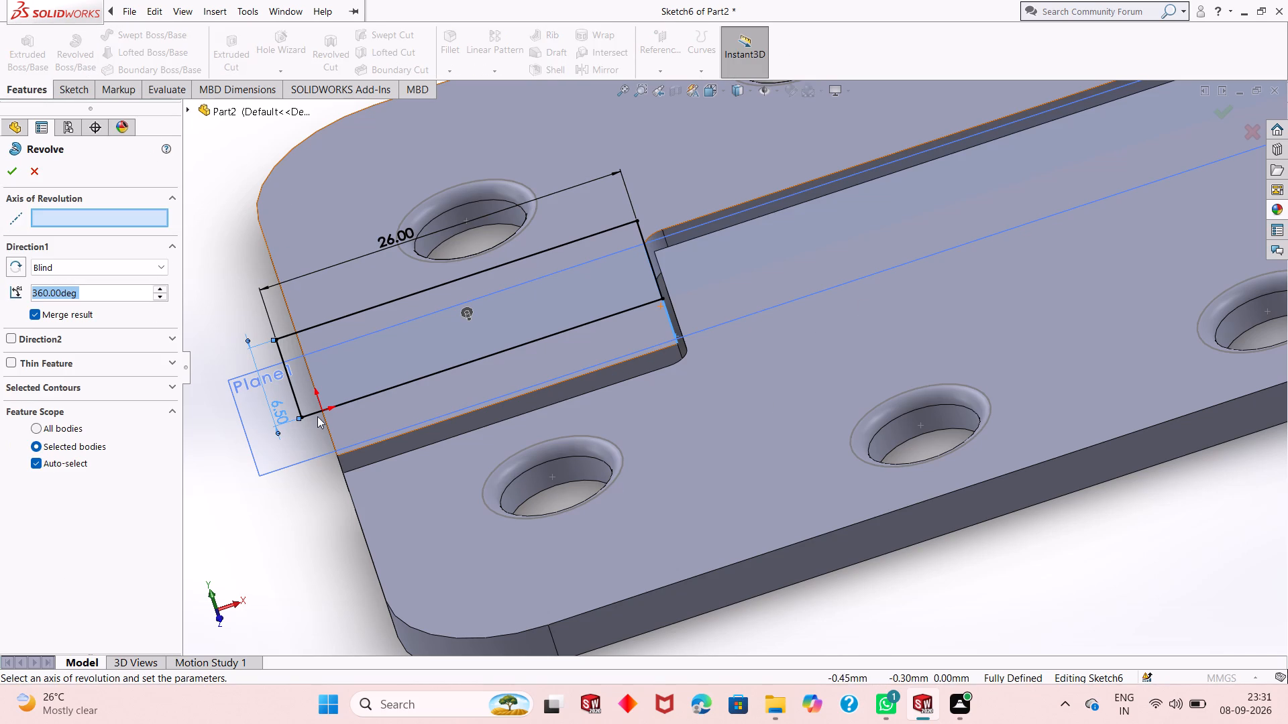
left_click(317, 409)
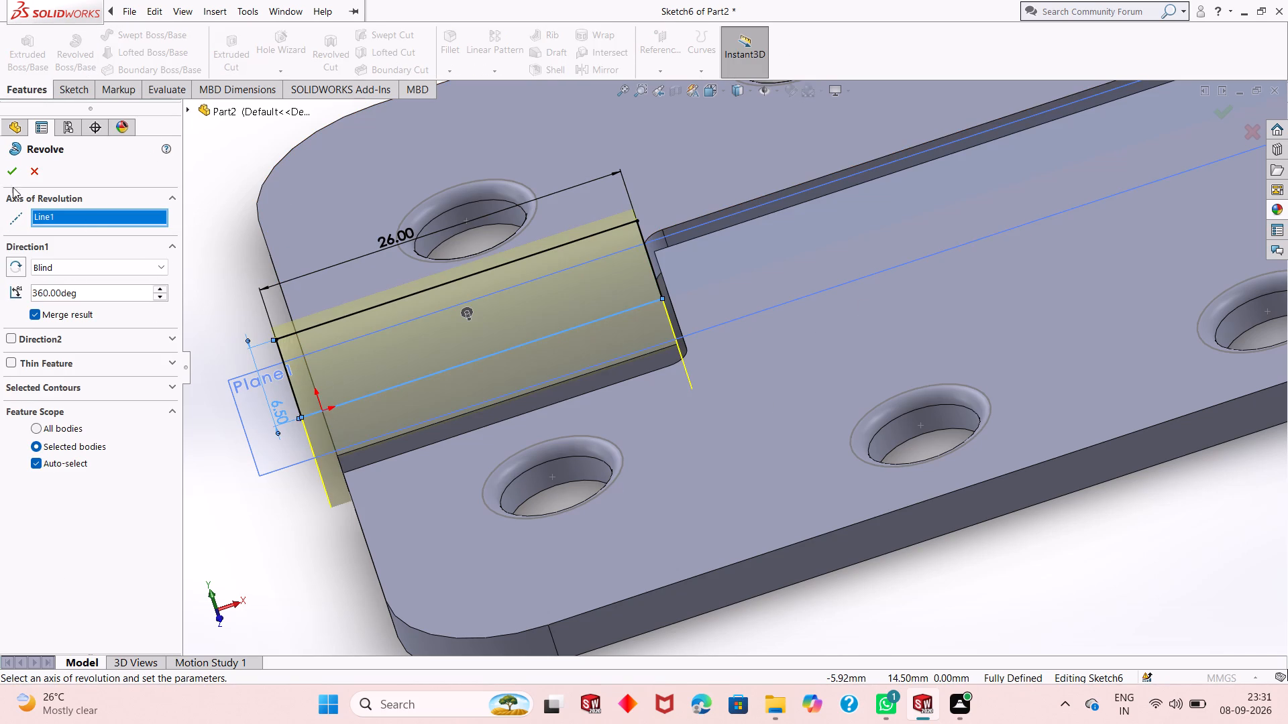
left_click(11, 179)
key("grave")
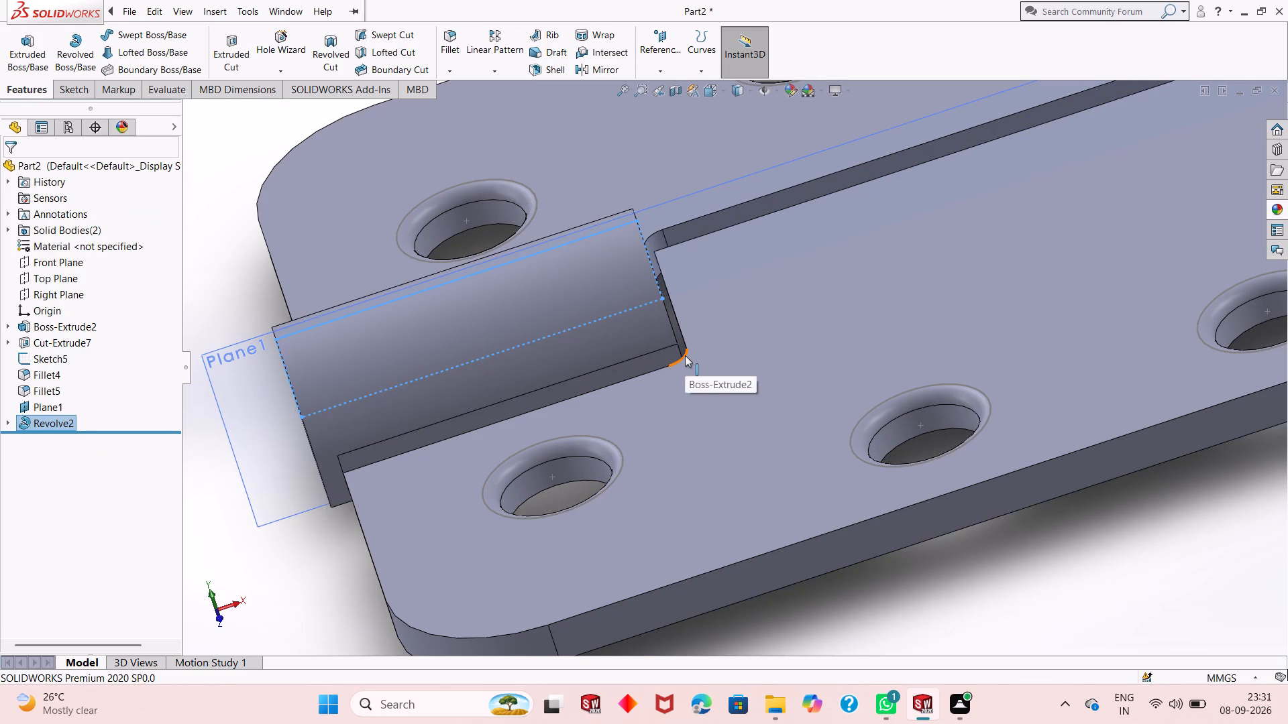
key("Escape")
Examine the revolved hinge barrel from several angles, checking its end face and where it meets both plates.
middle_click_drag(623, 465, 680, 353)
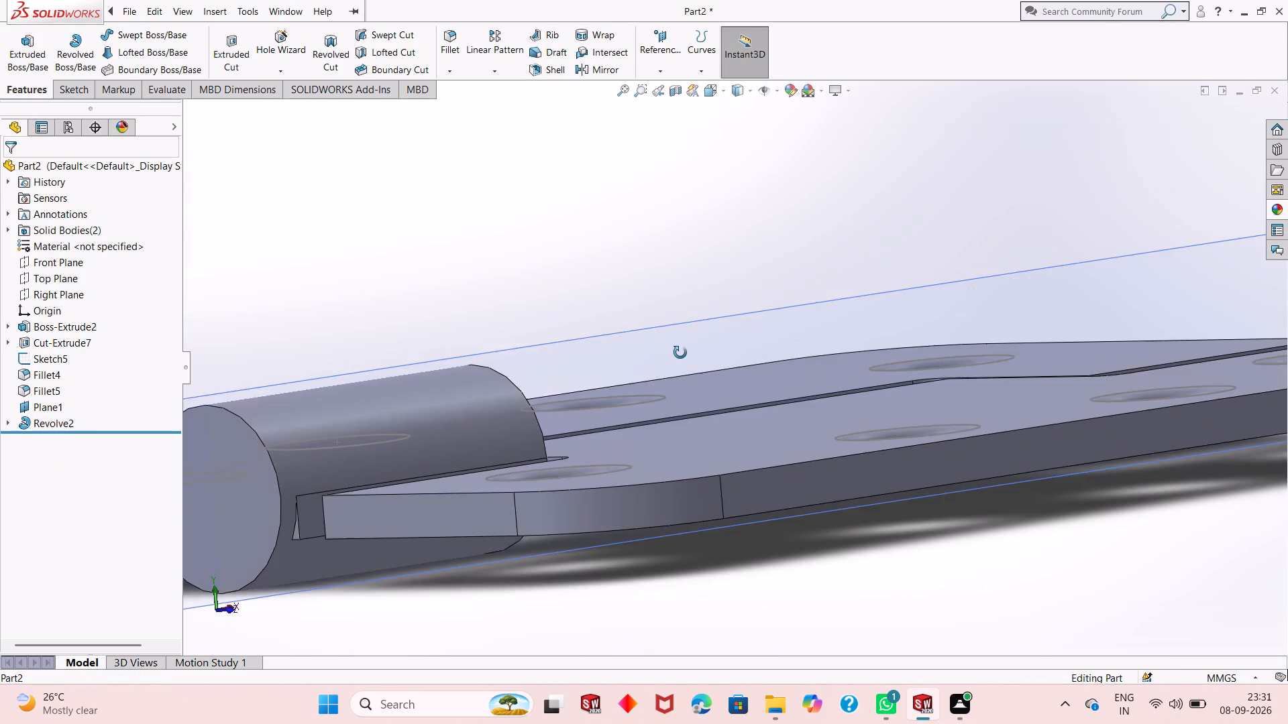
middle_click_drag(680, 353, 574, 392)
scroll(596, 420, "down", 1)
scroll(663, 442, "up", 1)
middle_click_drag(663, 442, 674, 494)
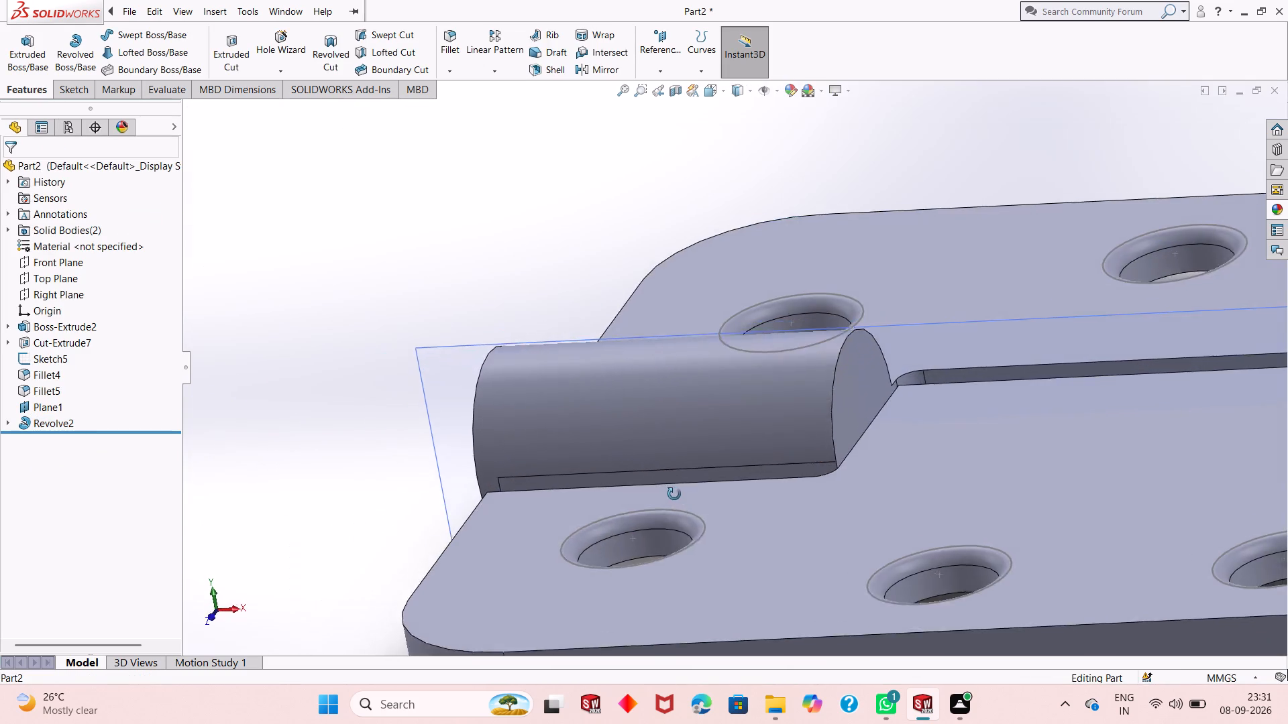
middle_click_drag(674, 494, 713, 494)
key("Escape")
left_click(998, 343)
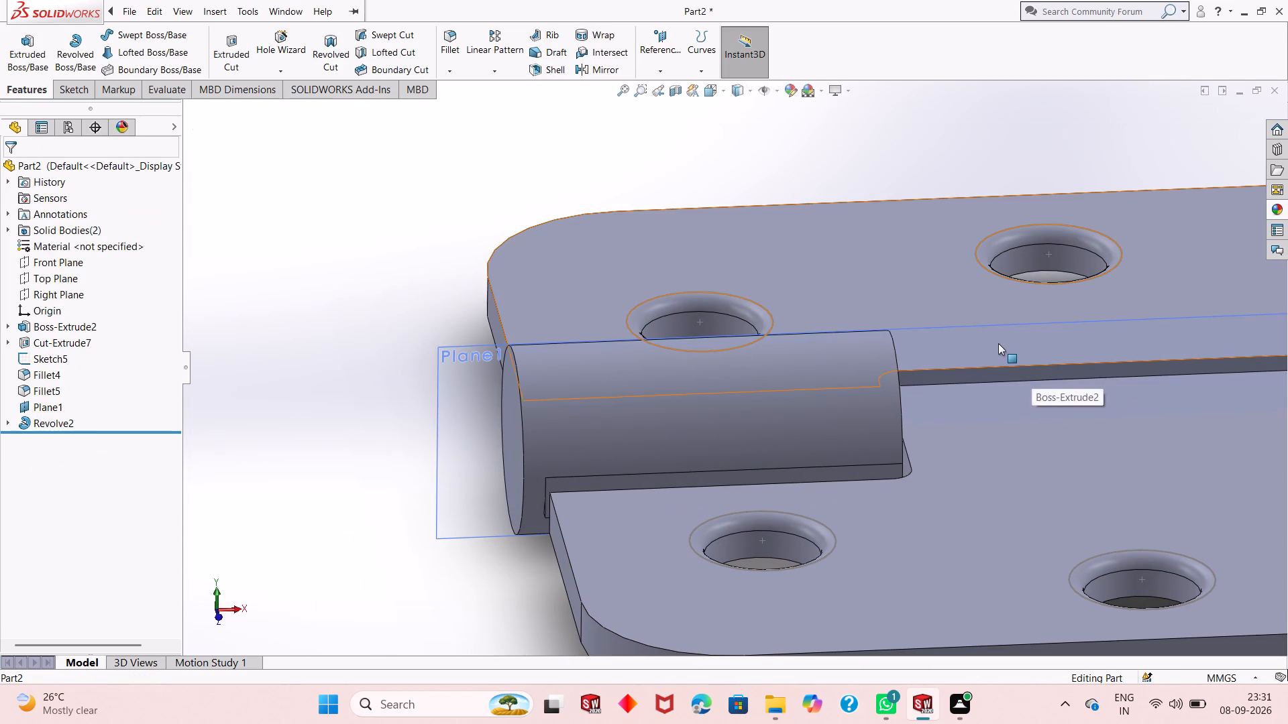
key("Escape")
key("Escape")
key("Escape")
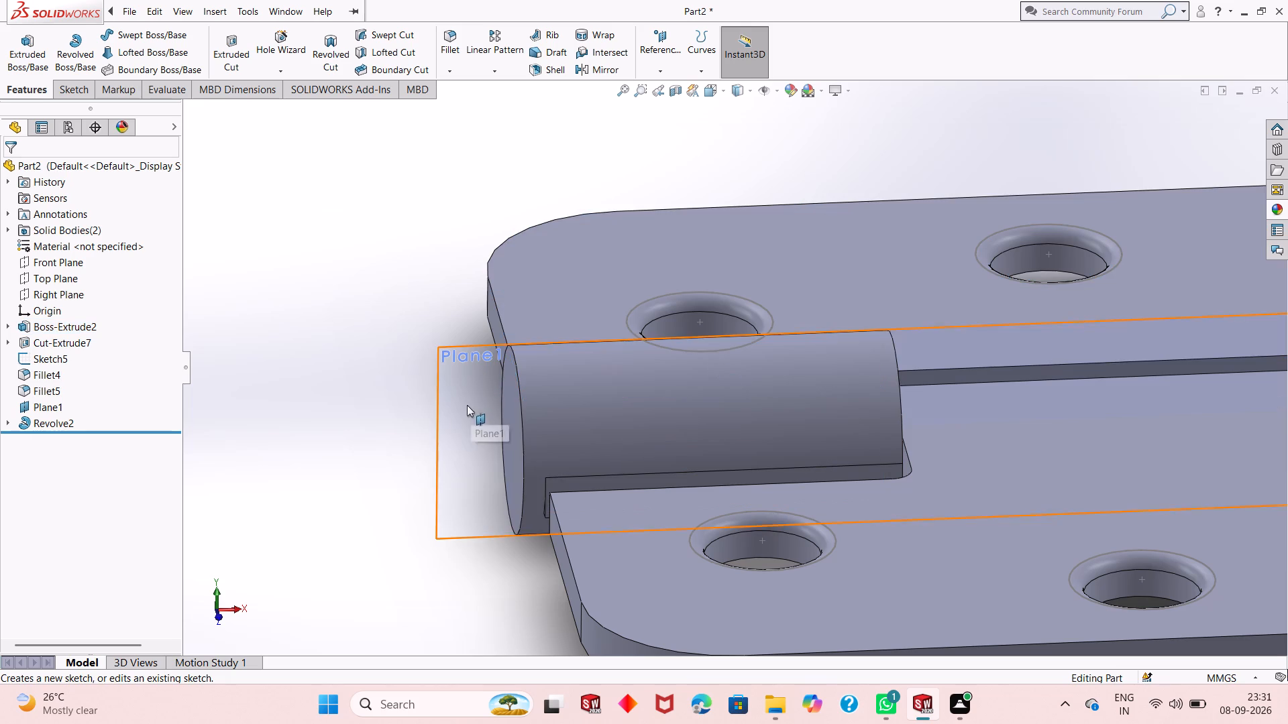
Start a new sketch on the reference plane running between the two plates.
left_click(467, 405)
left_click(527, 365)
scroll(468, 444, "up", 3)
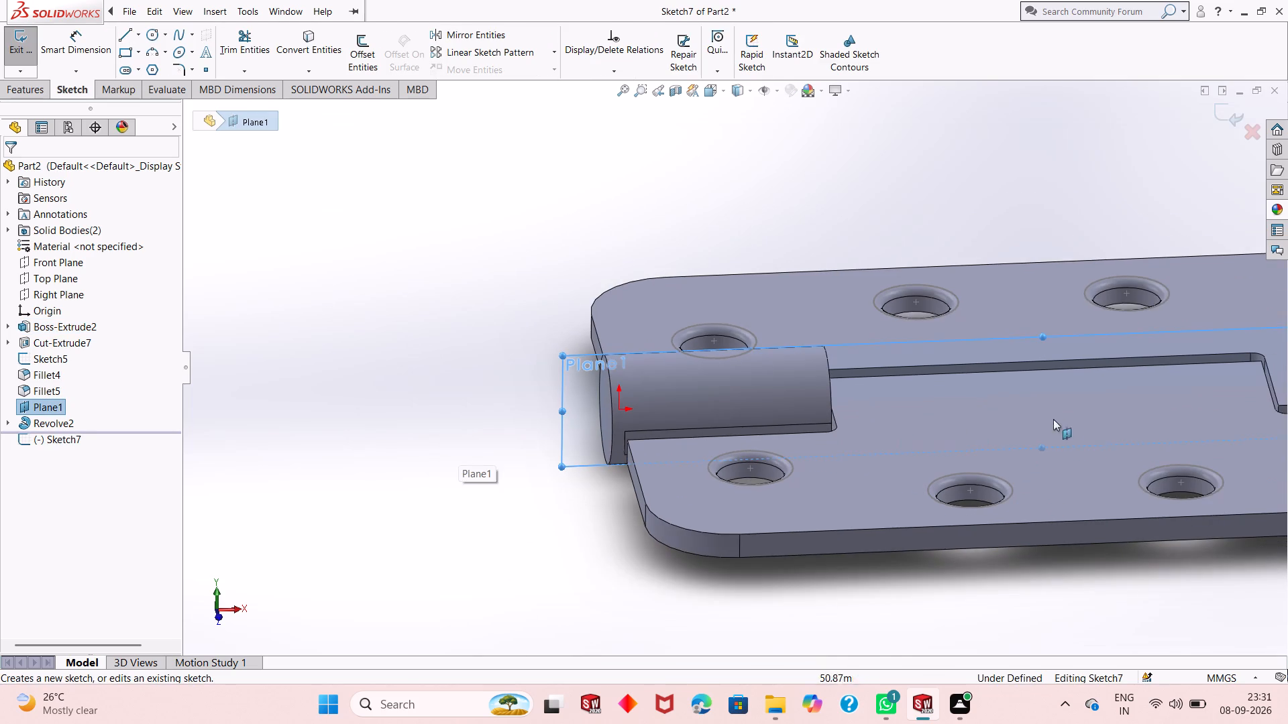
scroll(1055, 404, "down", 1)
scroll(971, 414, "up", 2)
scroll(1112, 386, "down", 1)
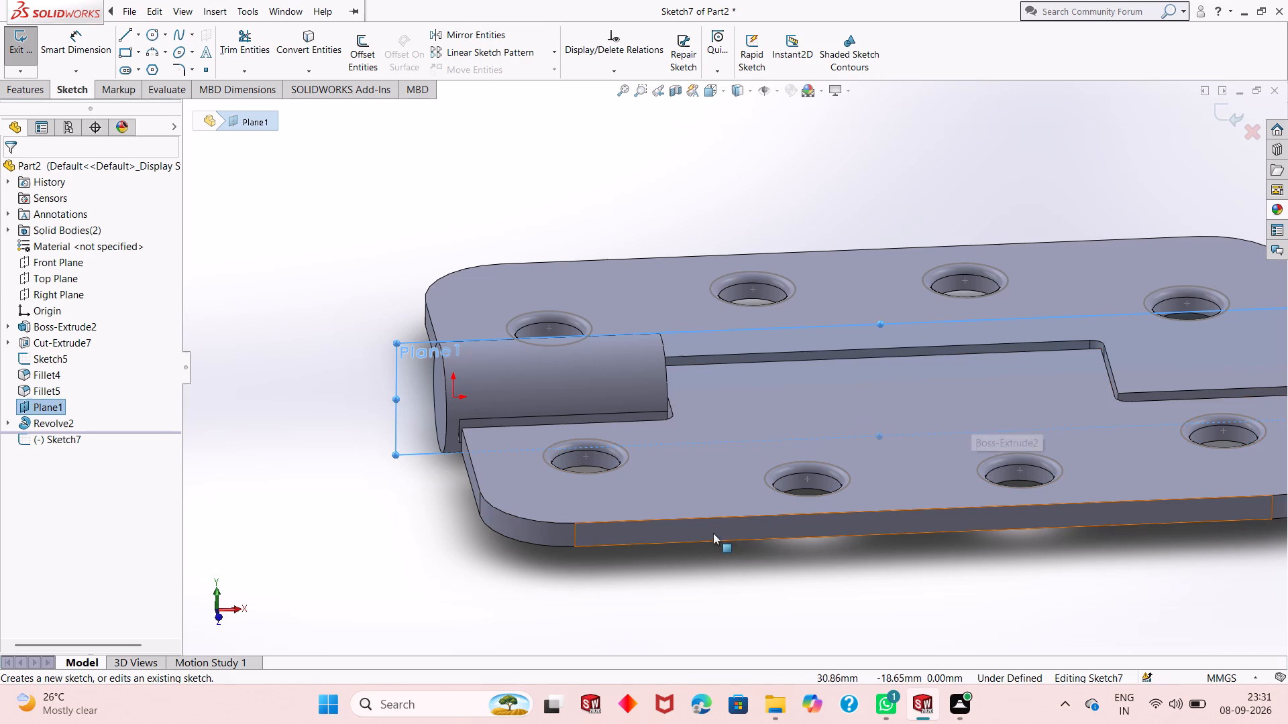
middle_click_drag(686, 514, 816, 326)
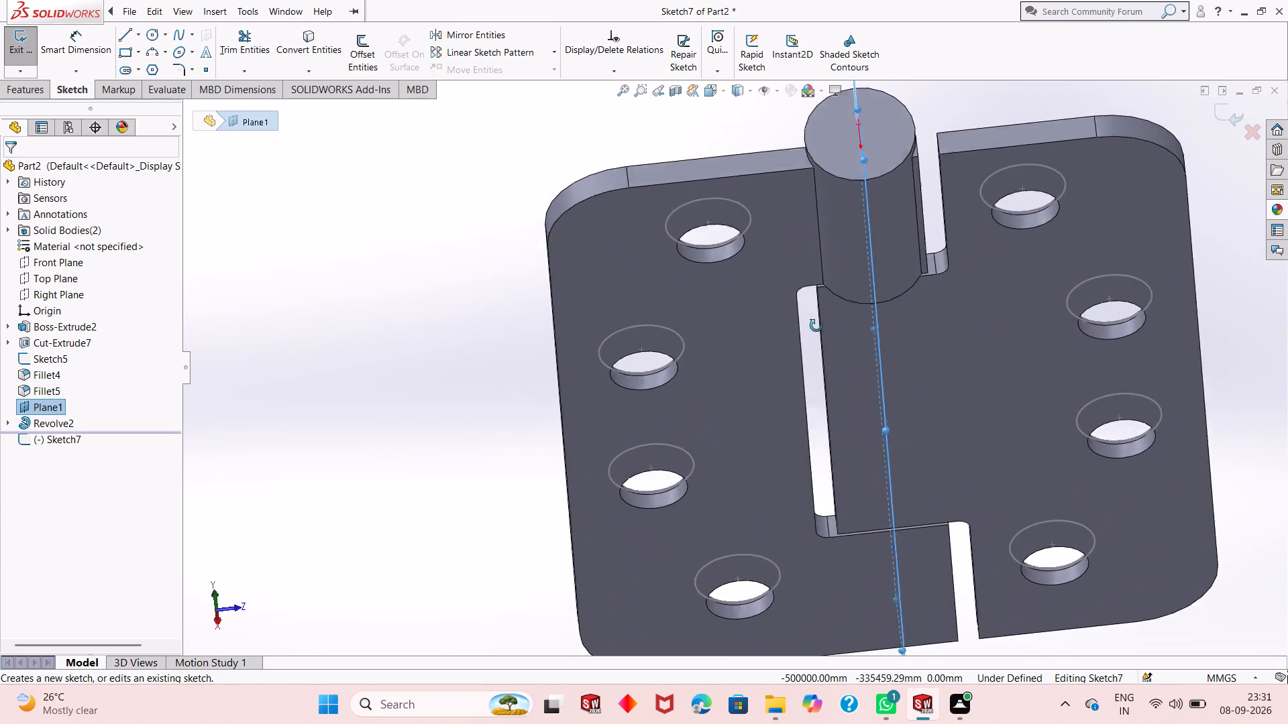
Examine the barrel, the central notch and the reference plane from several angles to judge where the middle knuckle's profile fits.
middle_click_drag(816, 326, 788, 379)
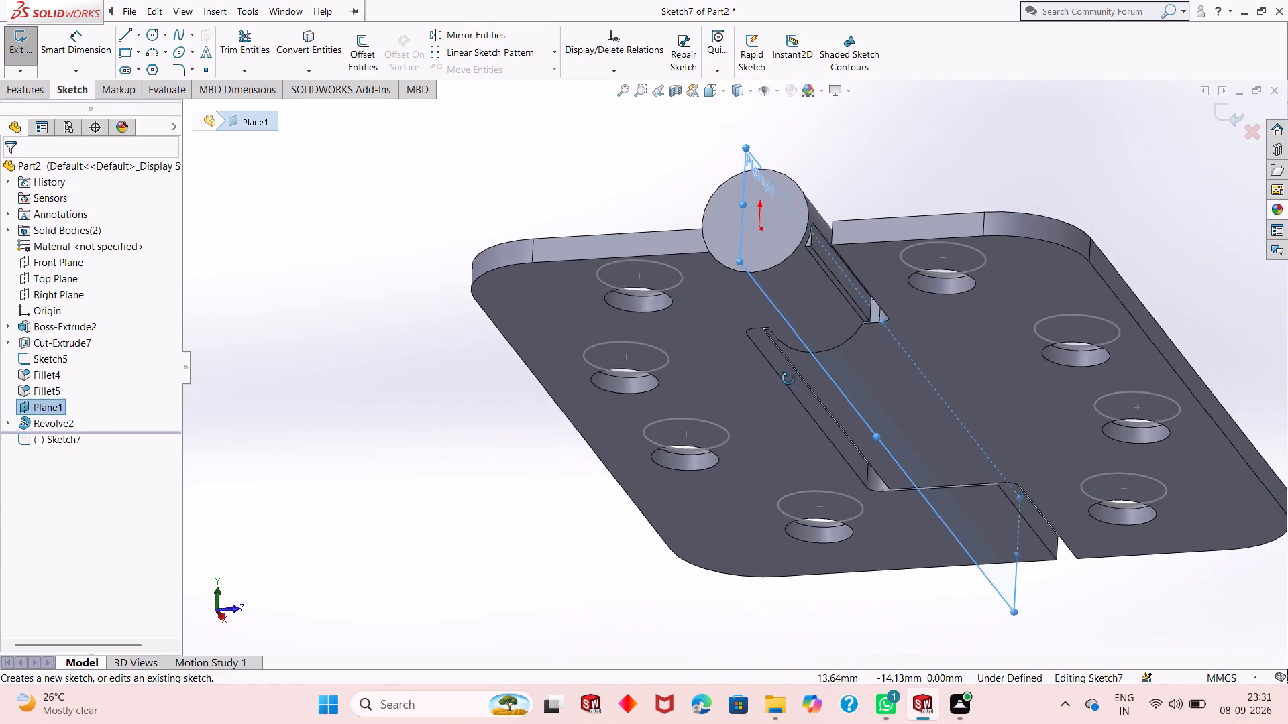
middle_click_drag(788, 379, 787, 298)
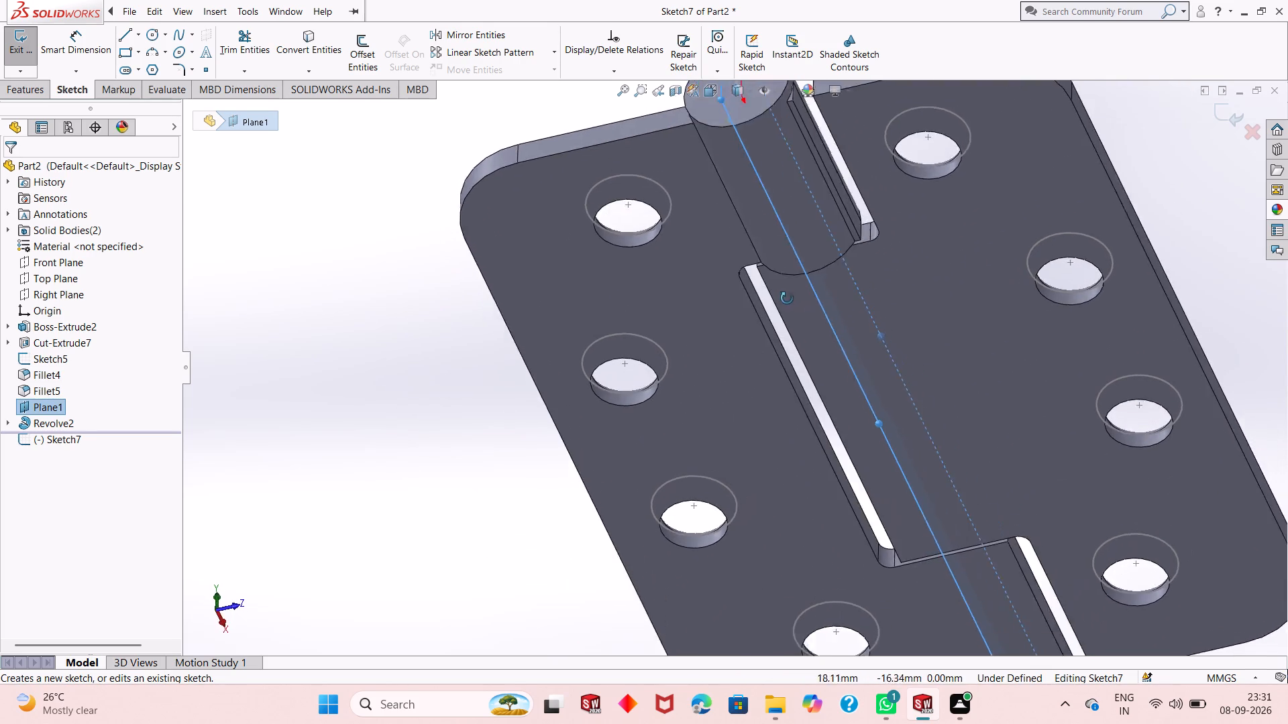
middle_click_drag(787, 298, 733, 538)
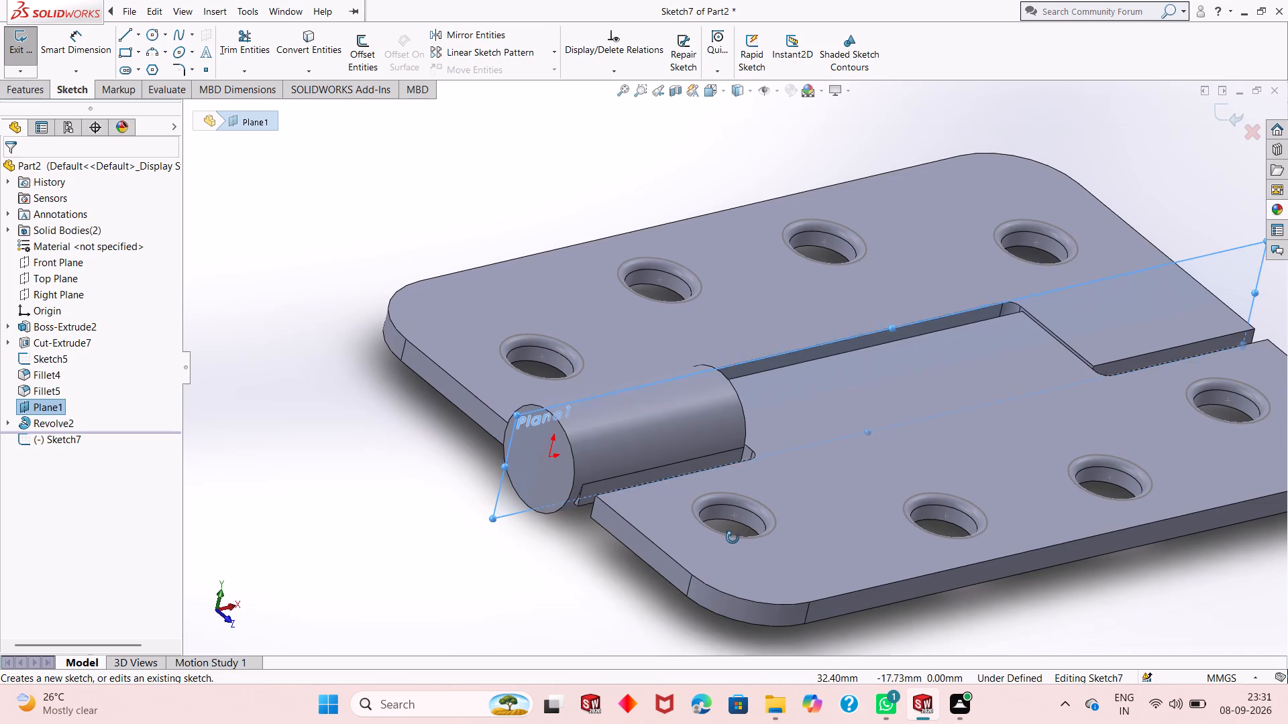
middle_click_drag(733, 538, 733, 548)
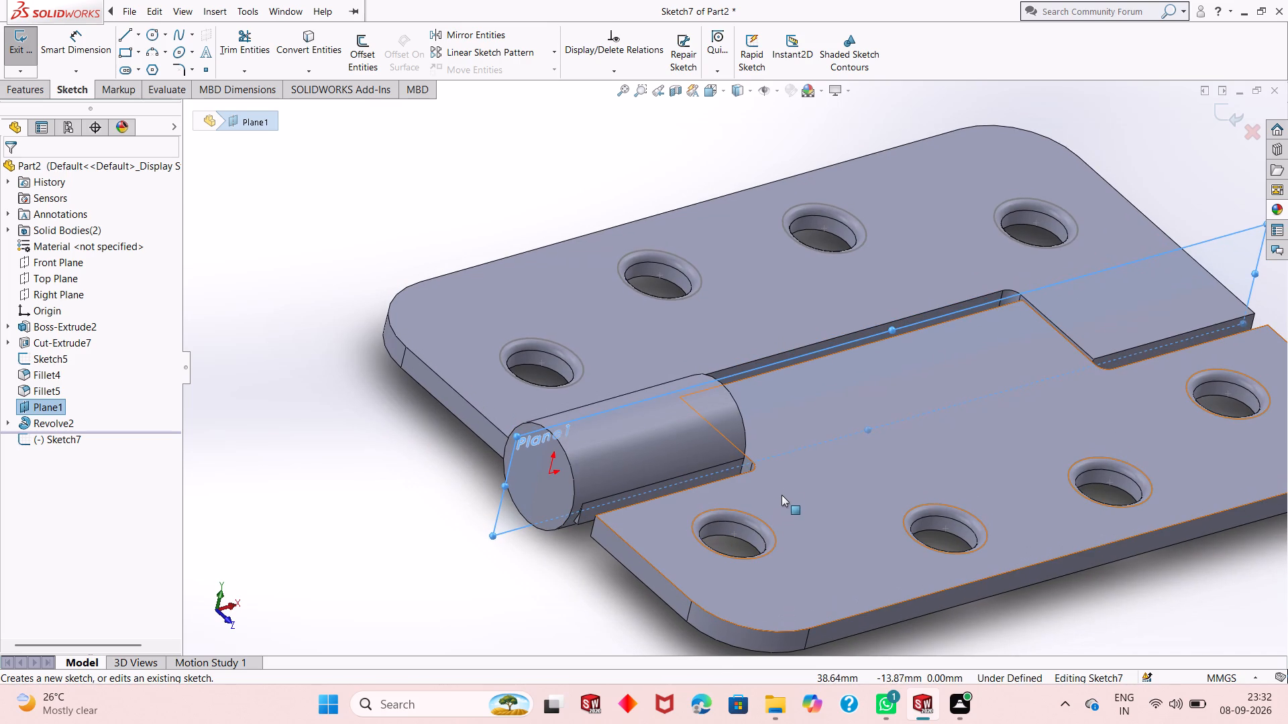
middle_click_drag(785, 490, 764, 493)
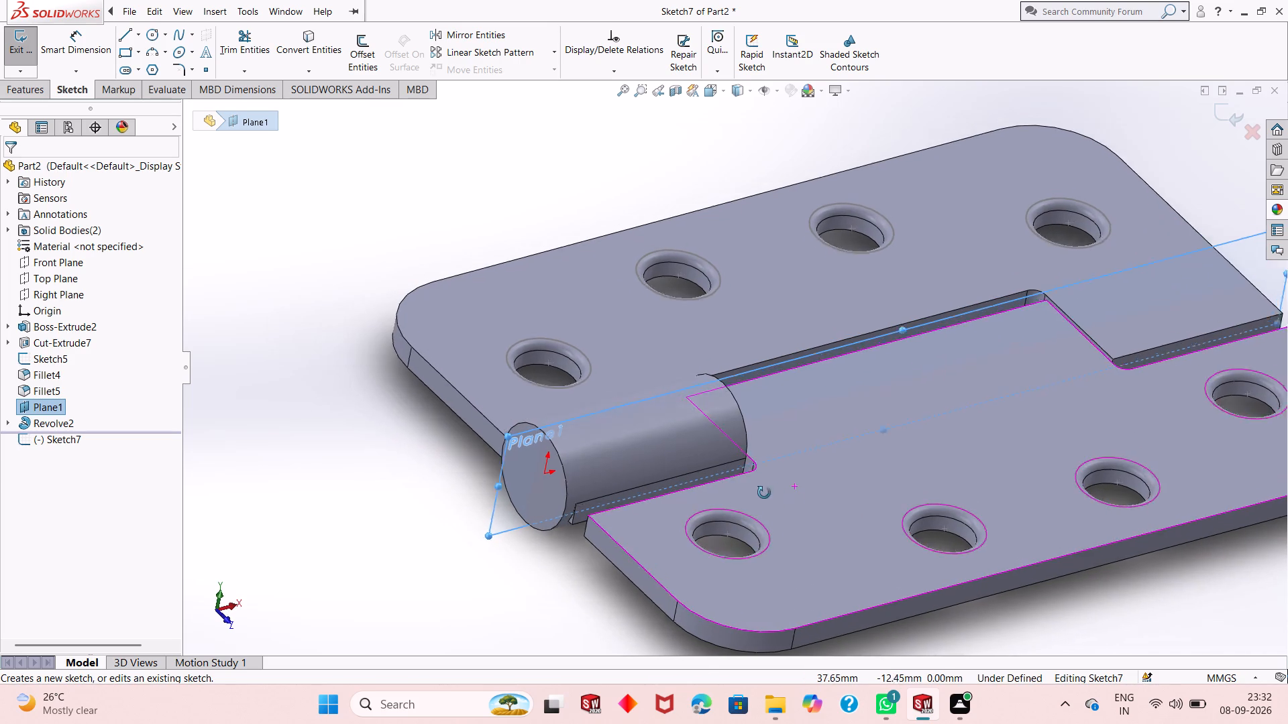
middle_click_drag(764, 493, 804, 482)
scroll(586, 519, "up", 1)
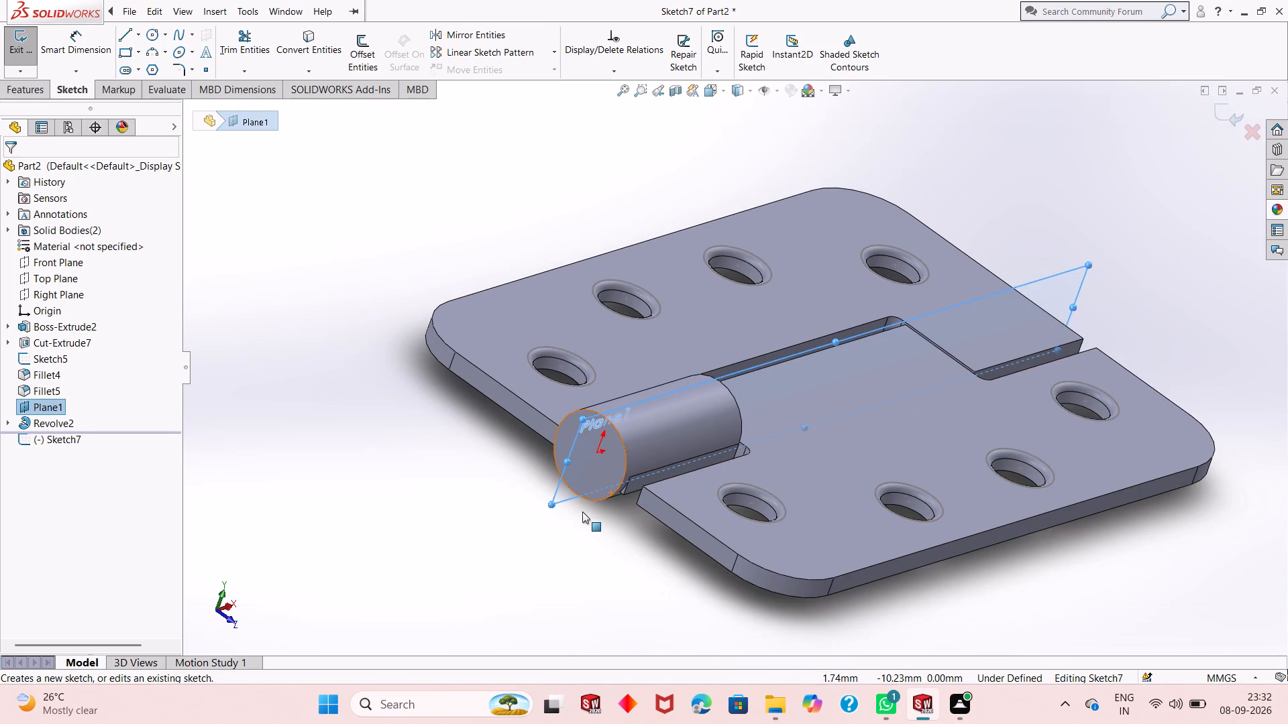
scroll(582, 511, "up", 1)
scroll(875, 443, "down", 1)
middle_click_drag(748, 452, 732, 567)
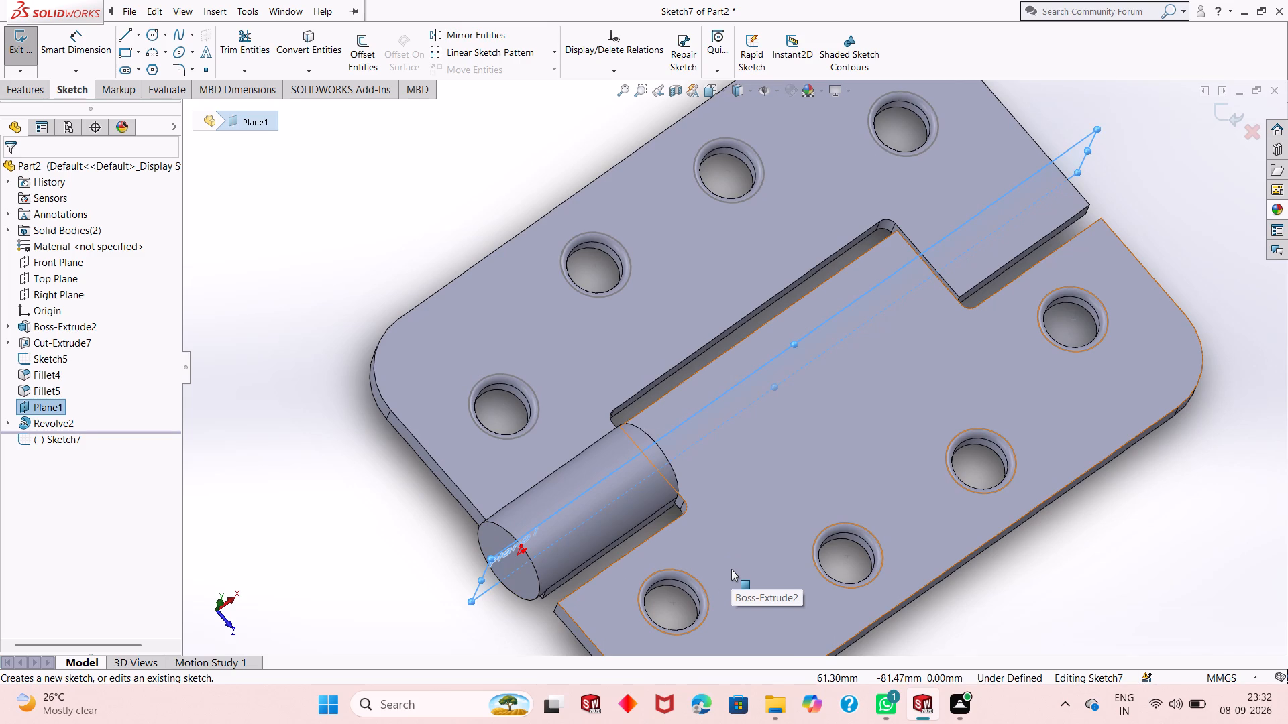
middle_click_drag(511, 570, 602, 403)
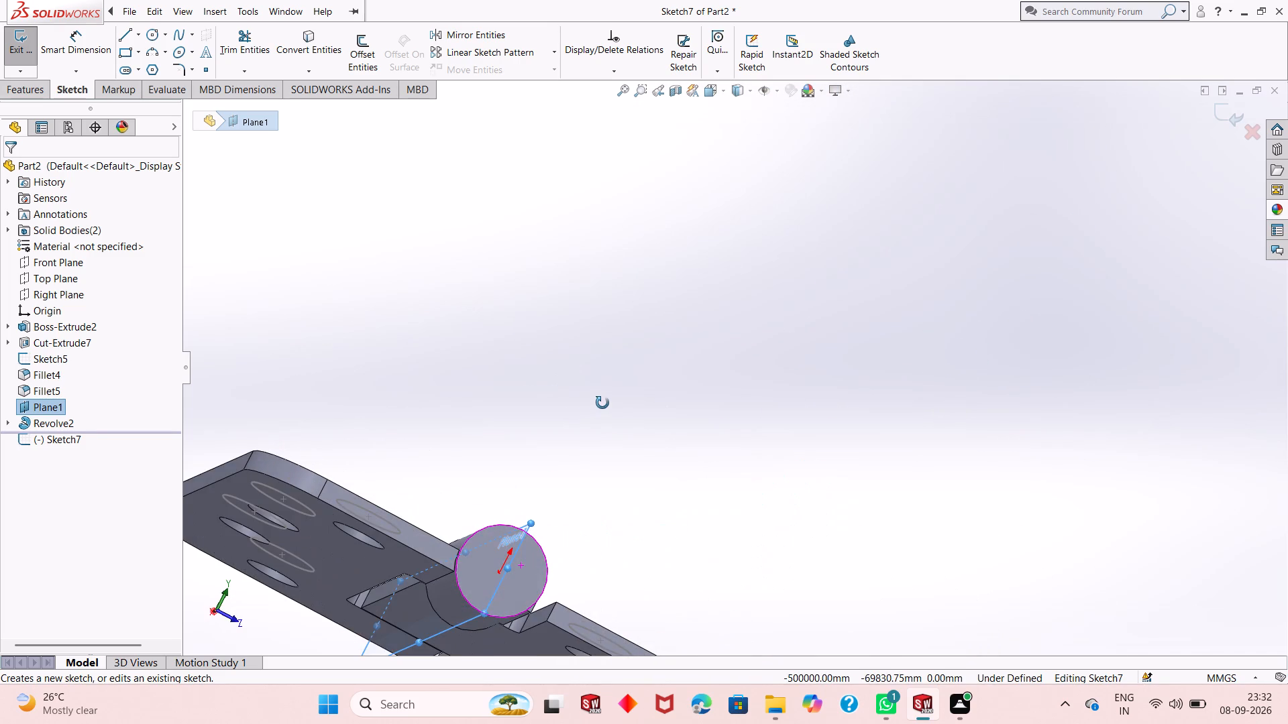
middle_click_drag(602, 403, 566, 404)
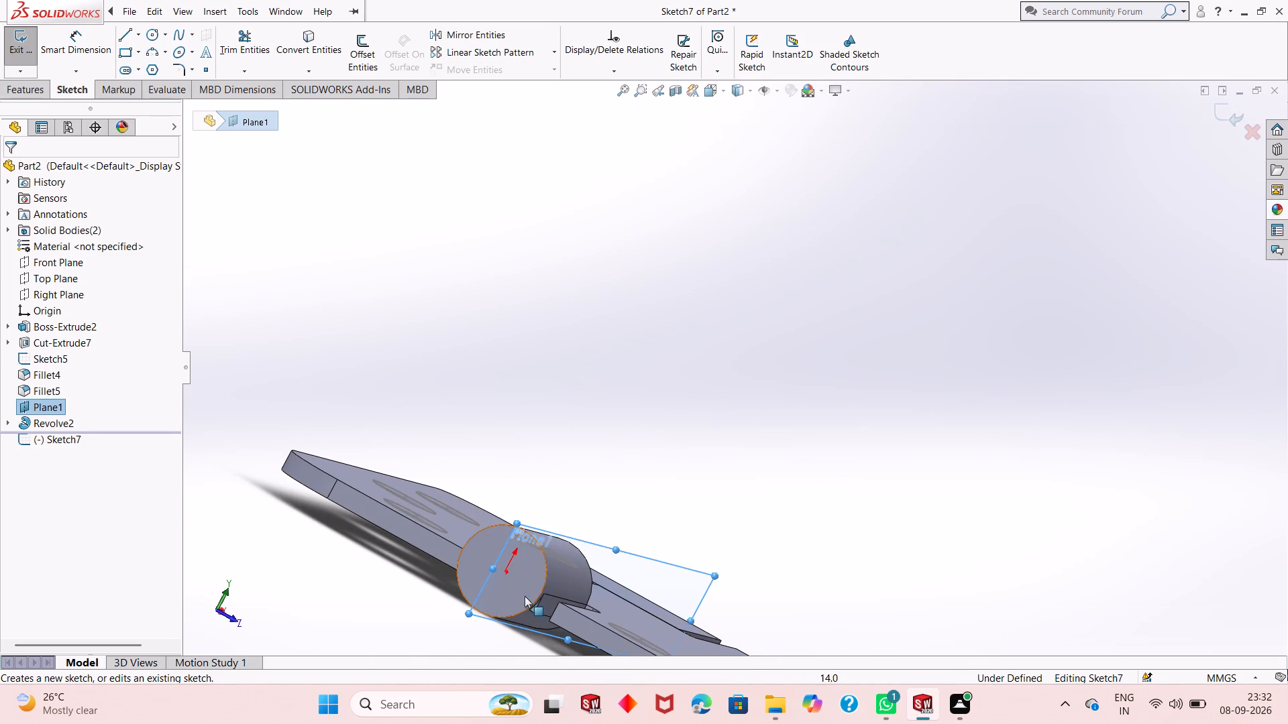
middle_click_drag(567, 594, 564, 626)
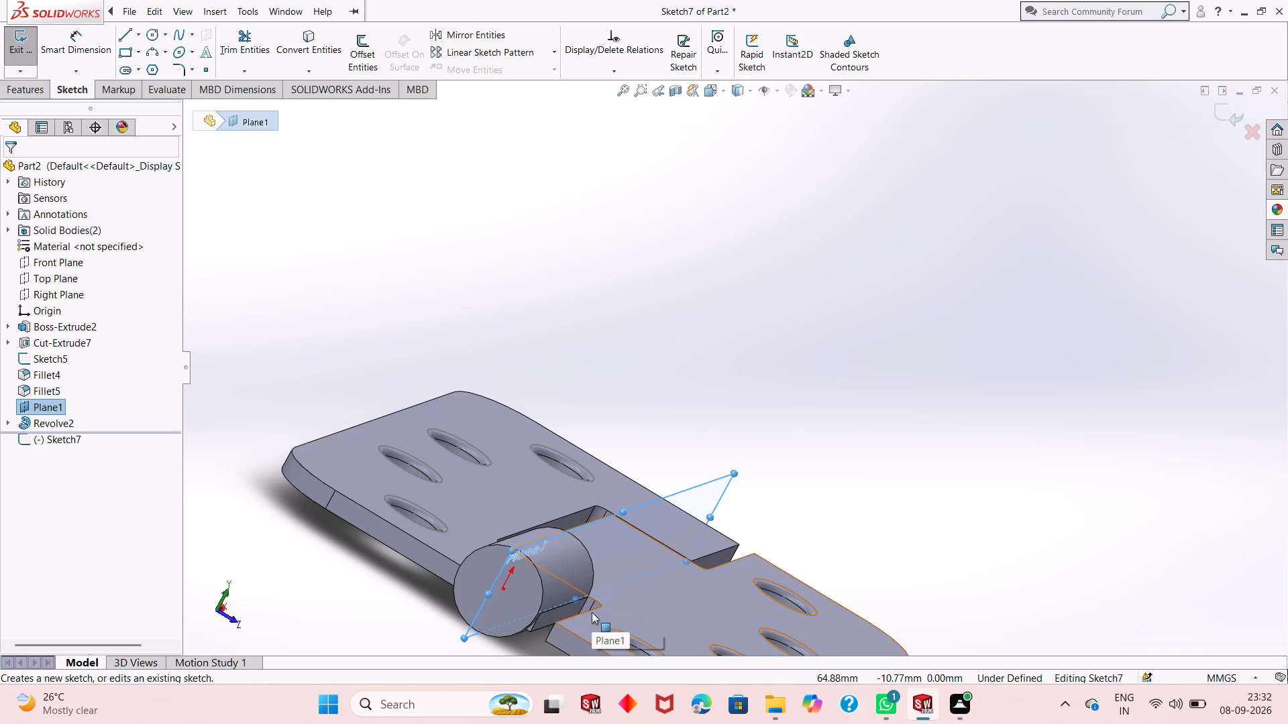
middle_click_drag(592, 612, 531, 666)
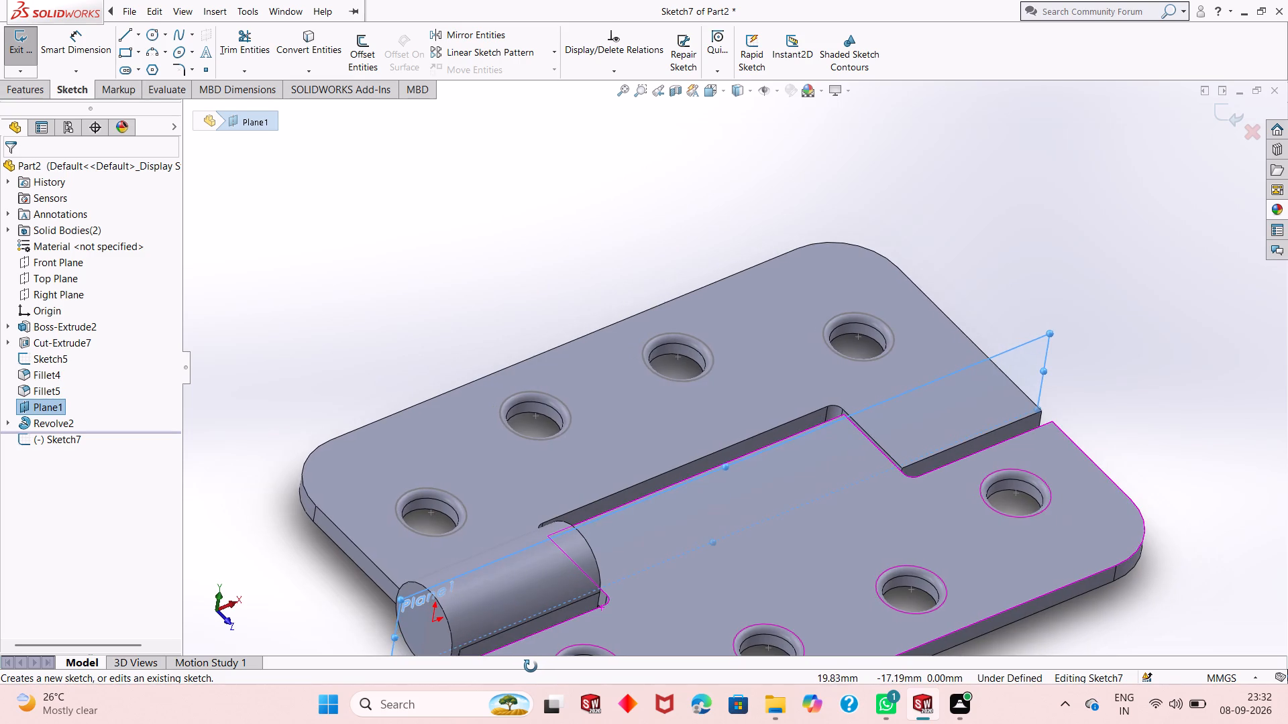
middle_click_drag(531, 666, 538, 690)
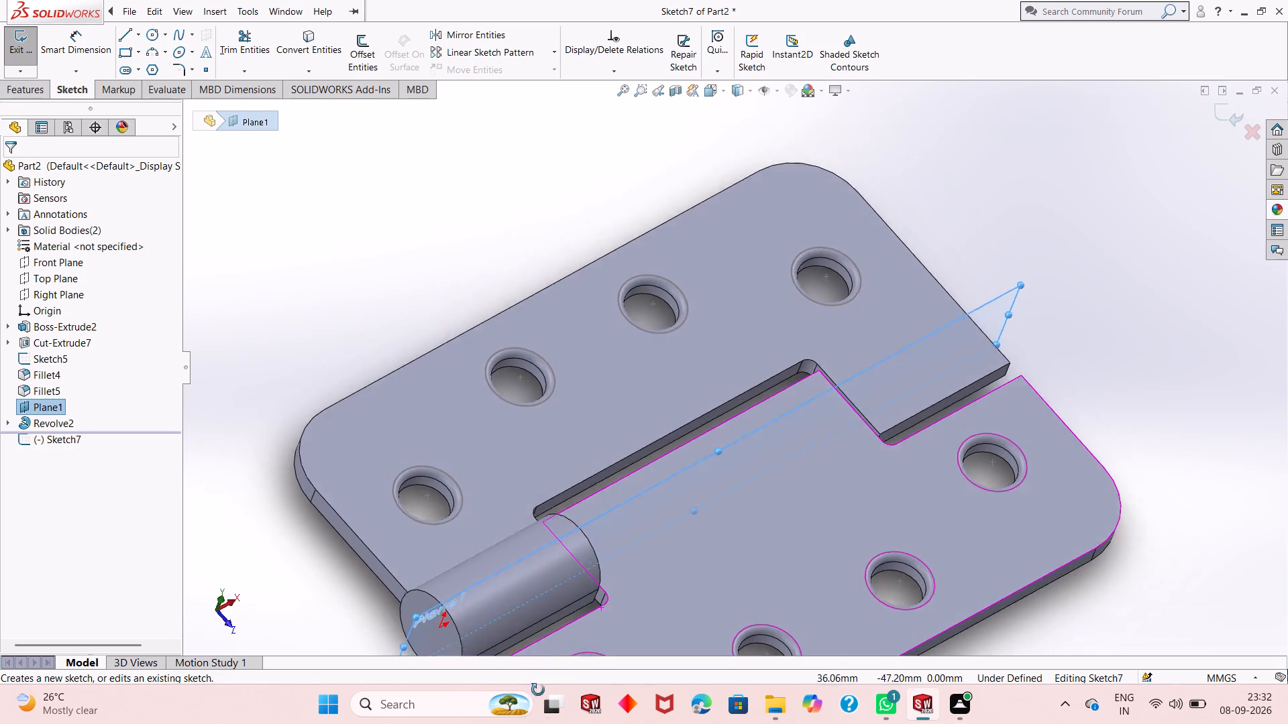
middle_click_drag(538, 690, 490, 617)
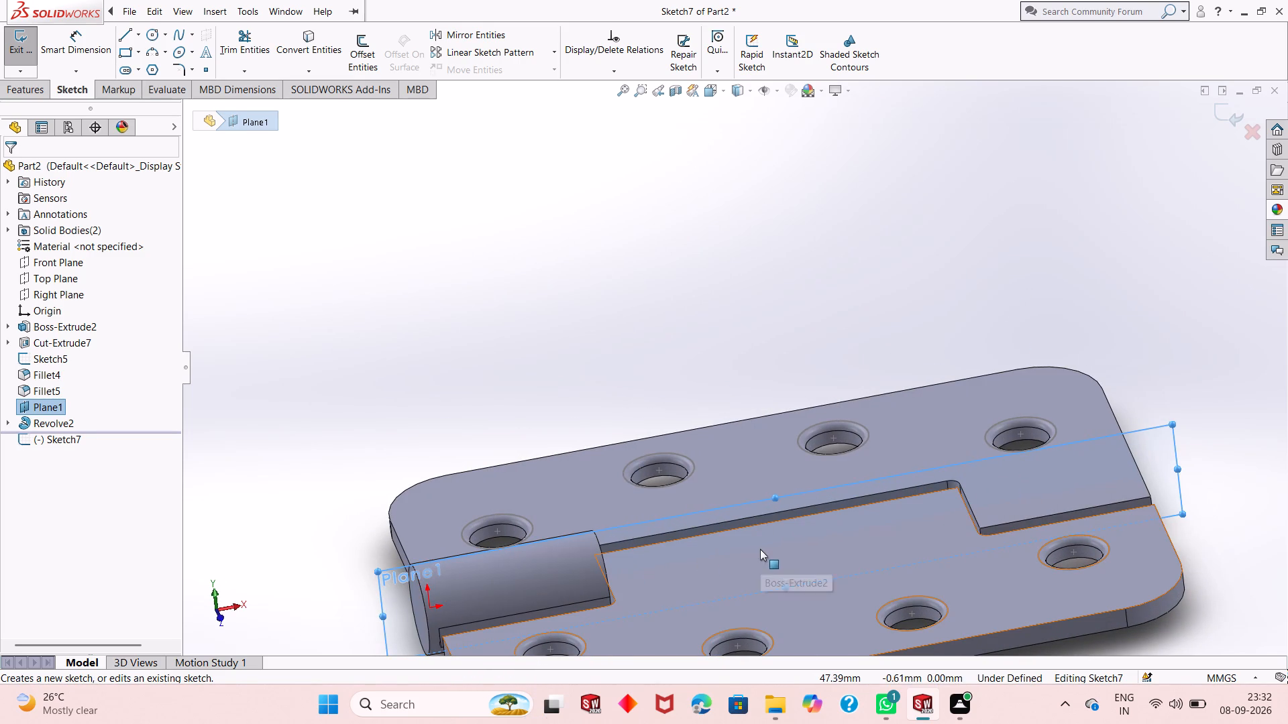
middle_click_drag(674, 566, 658, 611)
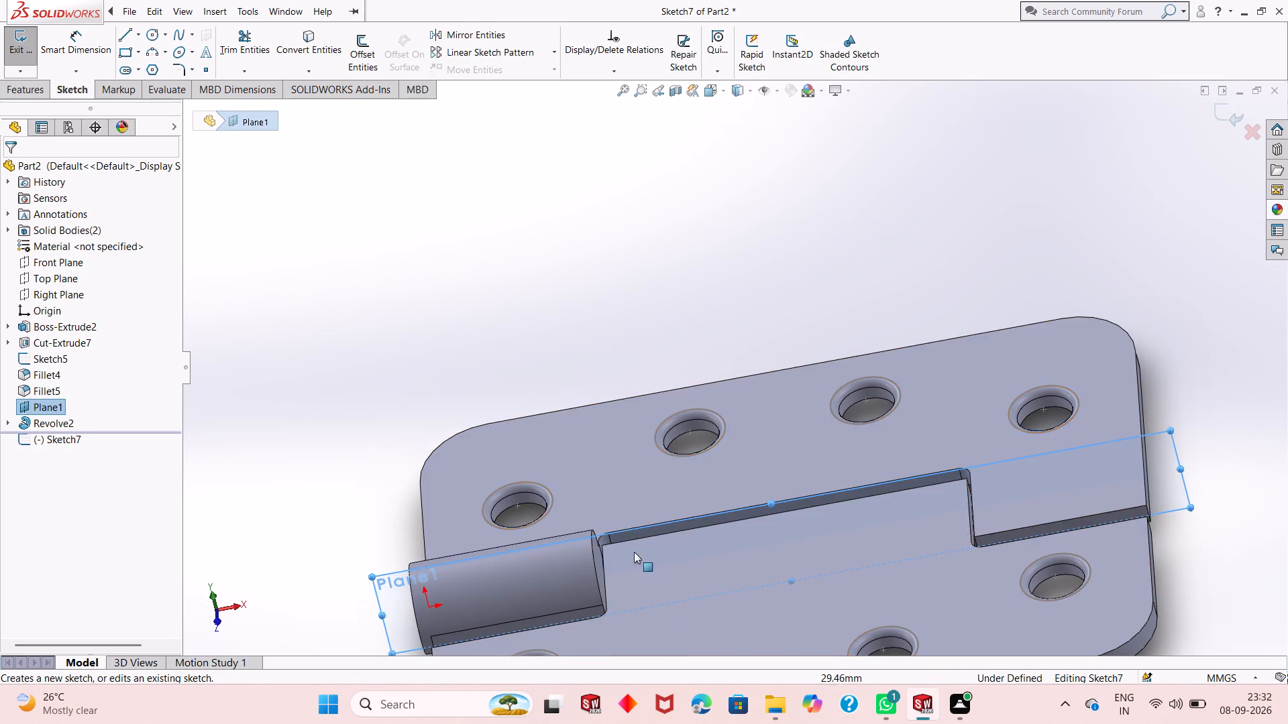
Sketch a corner rectangle 6.5 mm by 52 mm on the plane, running along the central tab from the barrel's inner end.
middle_click_drag(635, 554, 643, 636)
scroll(645, 616, "down", 1)
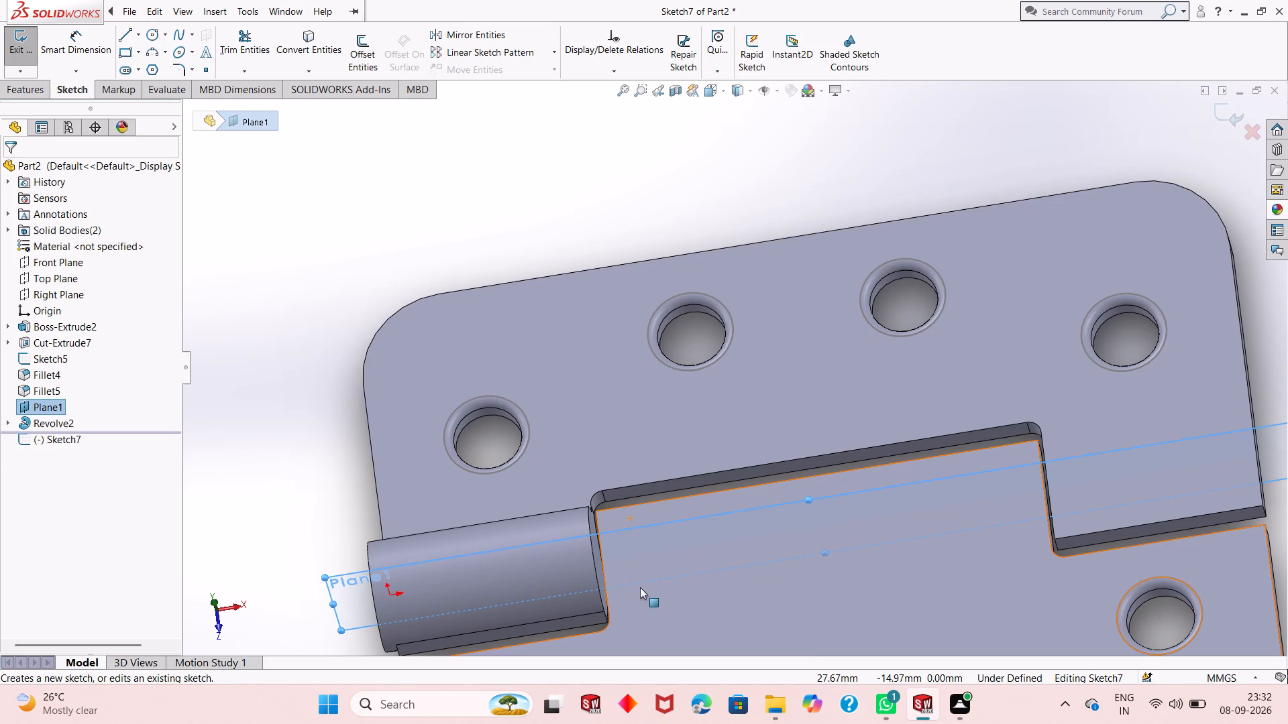
left_click(123, 54)
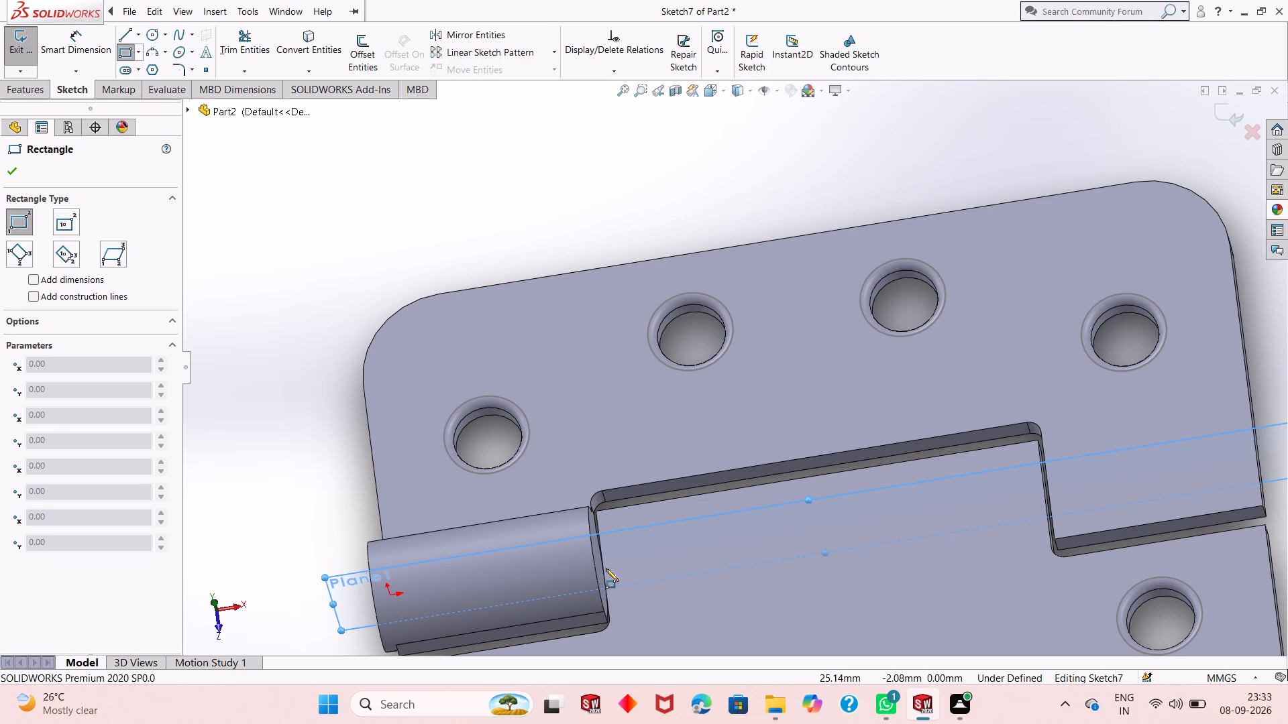
left_click(606, 568)
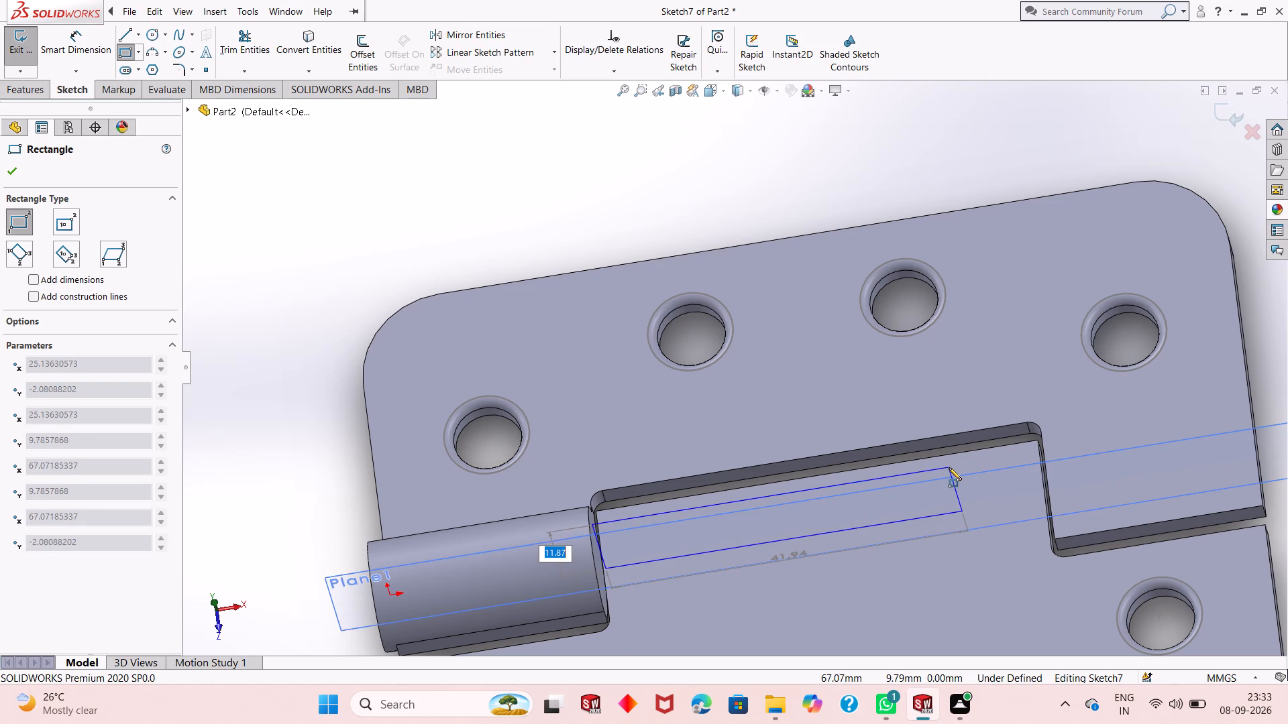
key("6")
type(".5")
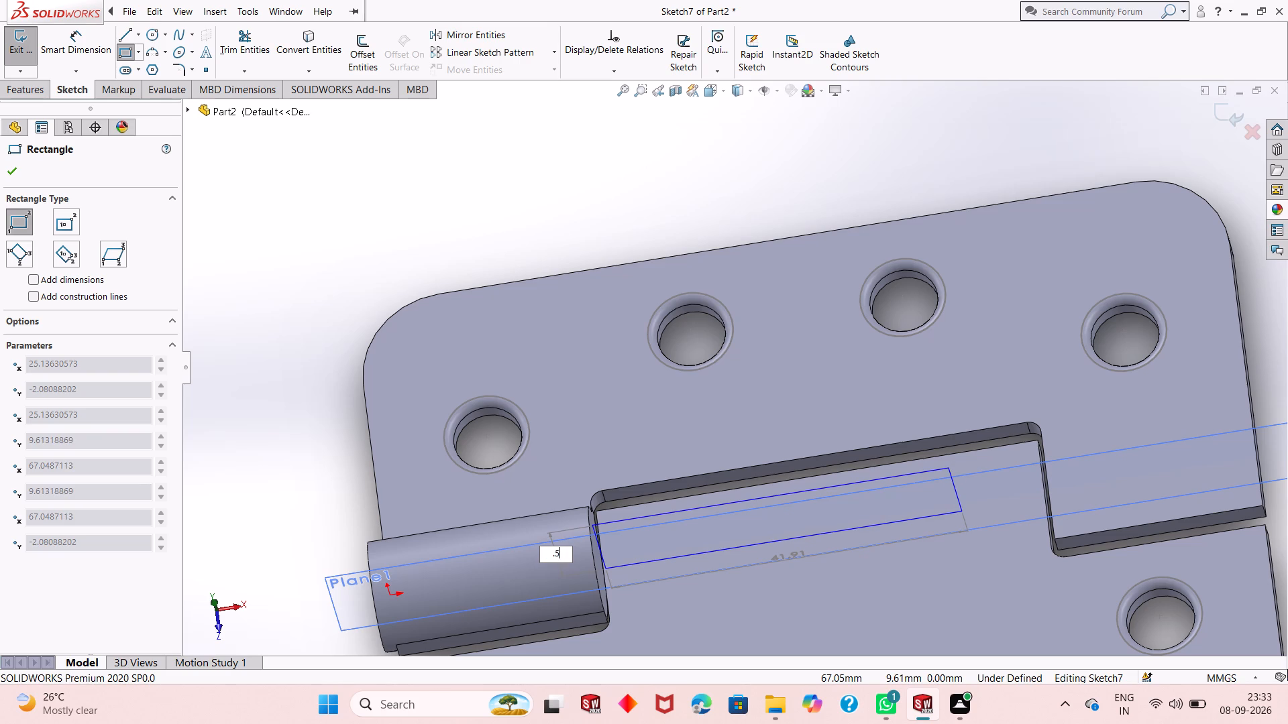
key("BackSpace")
key("BackSpace")
key("BackSpace")
type("6.5")
key("Tab")
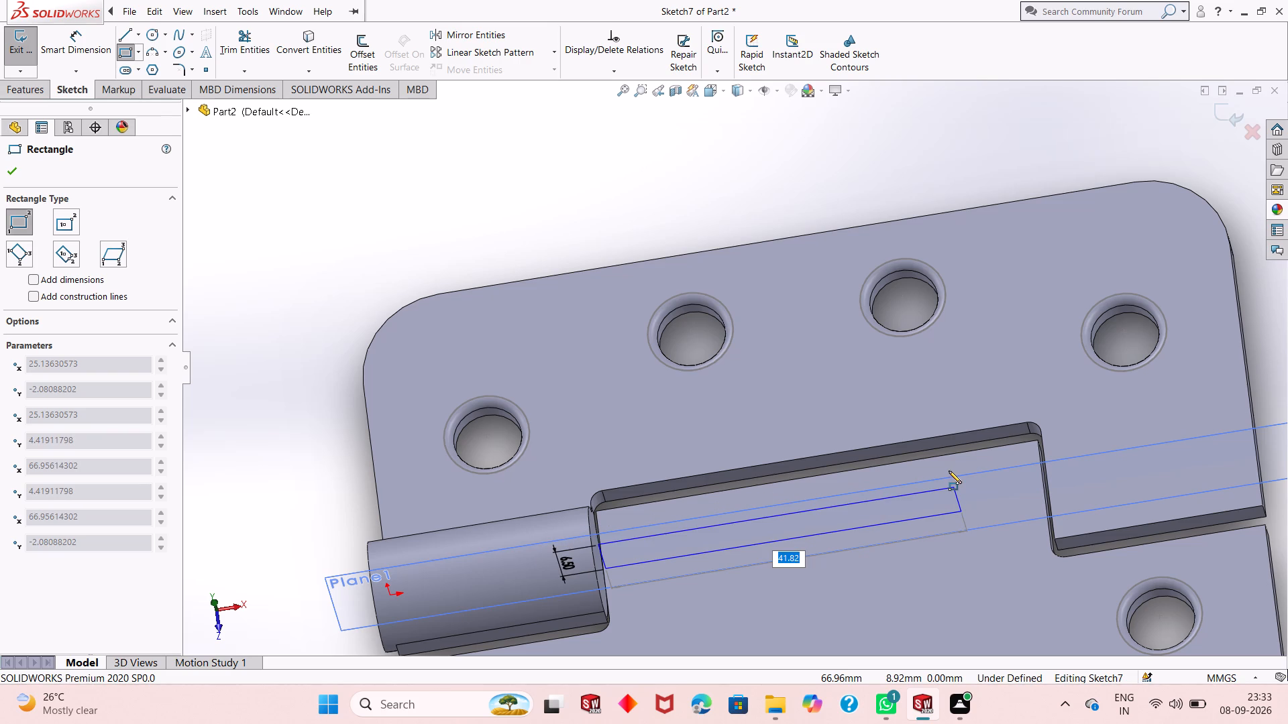
type("52")
key("Return")
key("Escape")
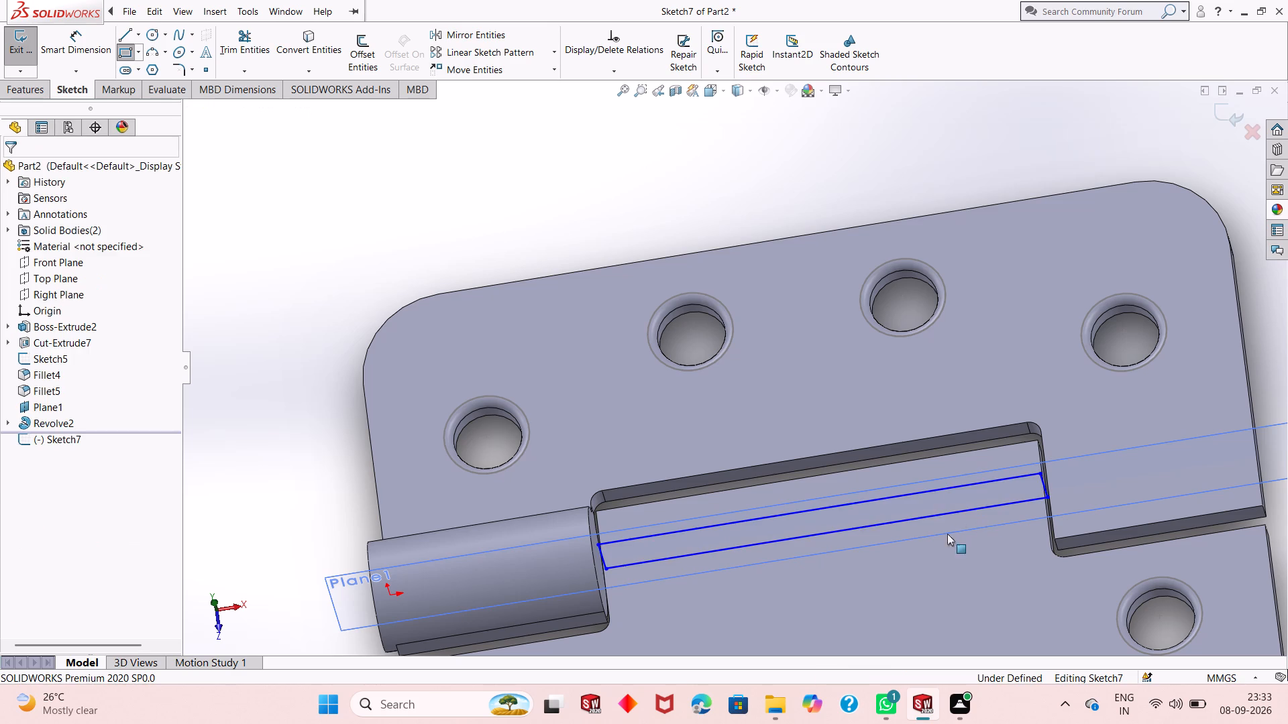
Add a Pierce relation between the rectangle's lower corner beside the barrel and the adjacent short edge of the central tab.
middle_click_drag(745, 552, 742, 463)
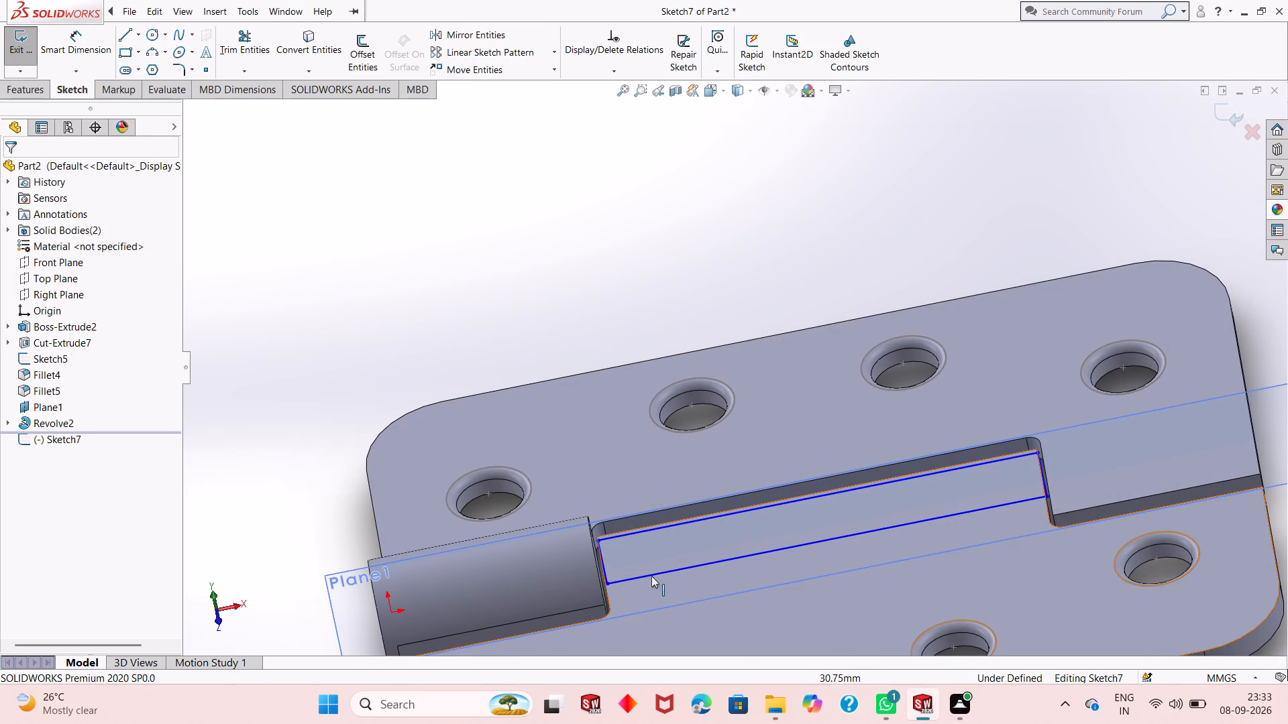
scroll(603, 585, "down", 3)
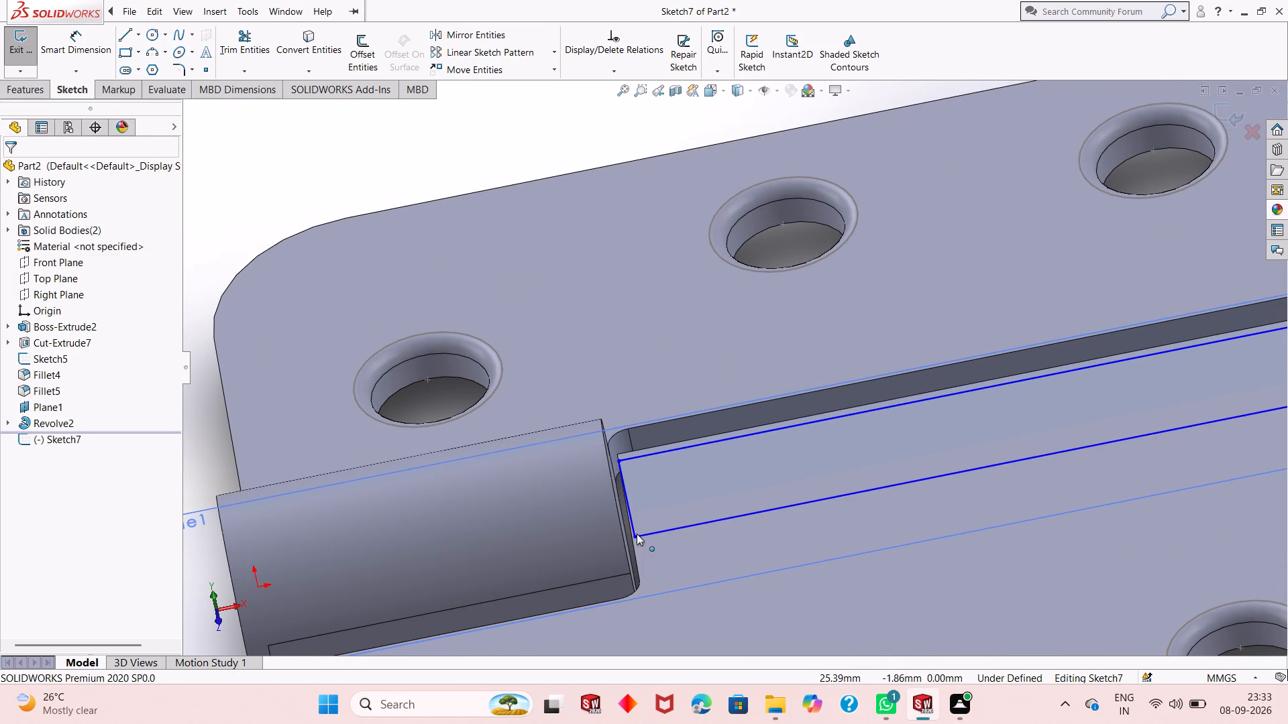
left_click(637, 538)
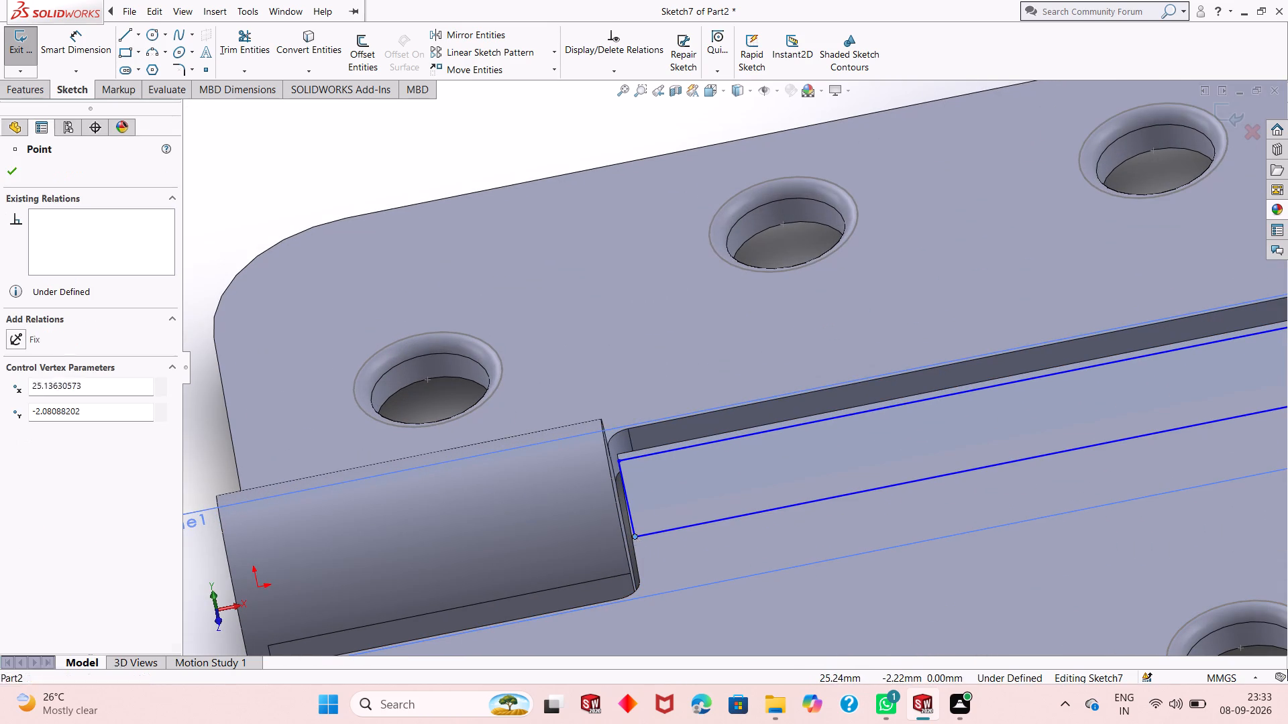
left_click(638, 560, "ctrl")
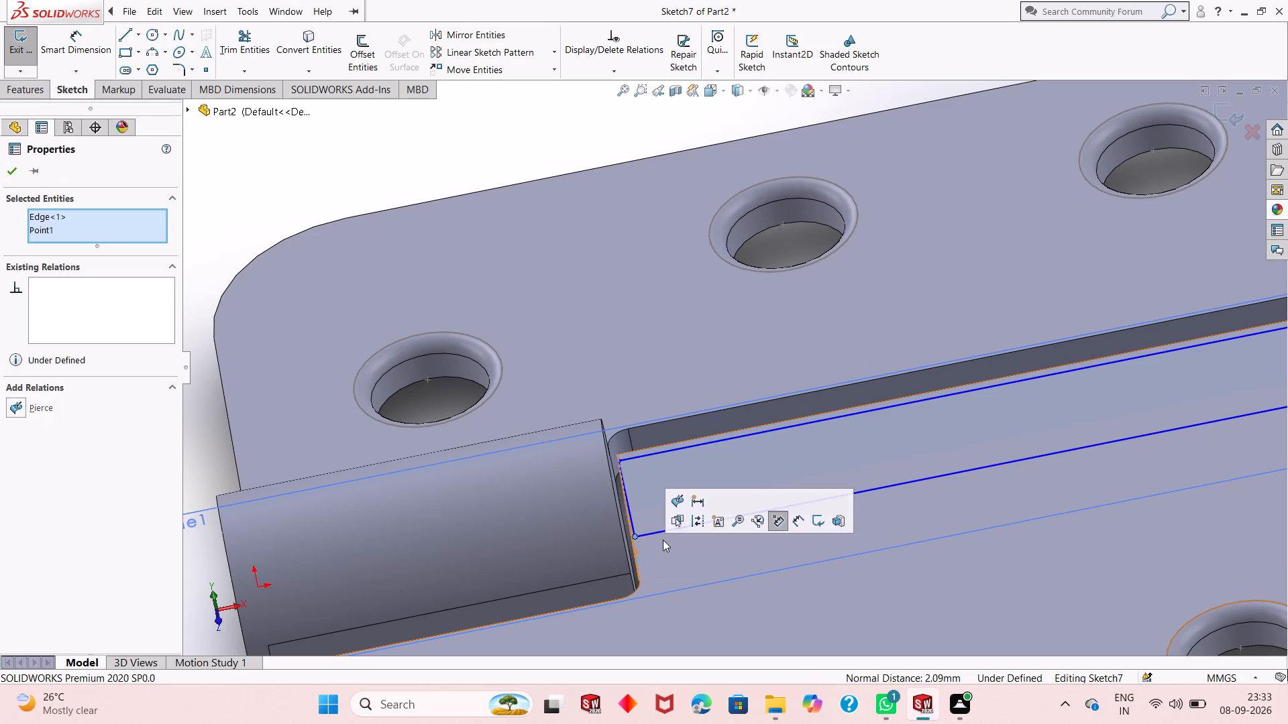
left_click(680, 501)
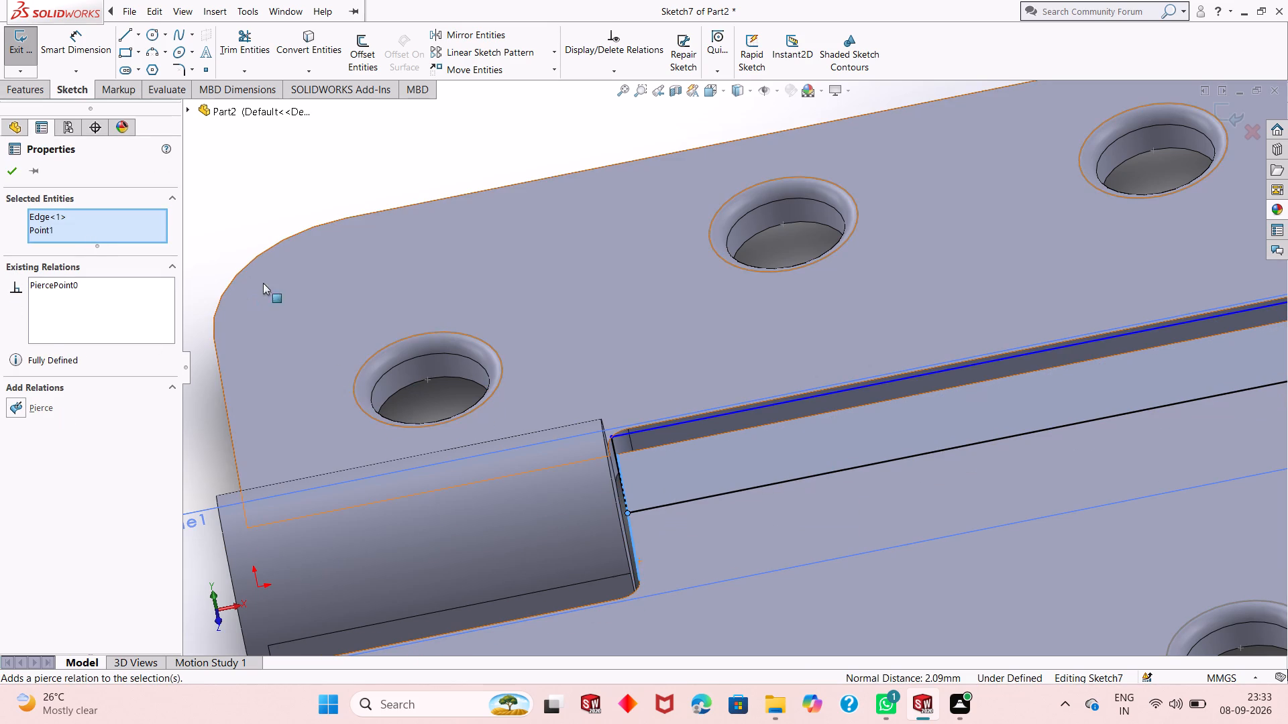
Dimension the rectangle's long upper side at 52 mm.
scroll(289, 285, "up", 3)
scroll(370, 342, "up", 6)
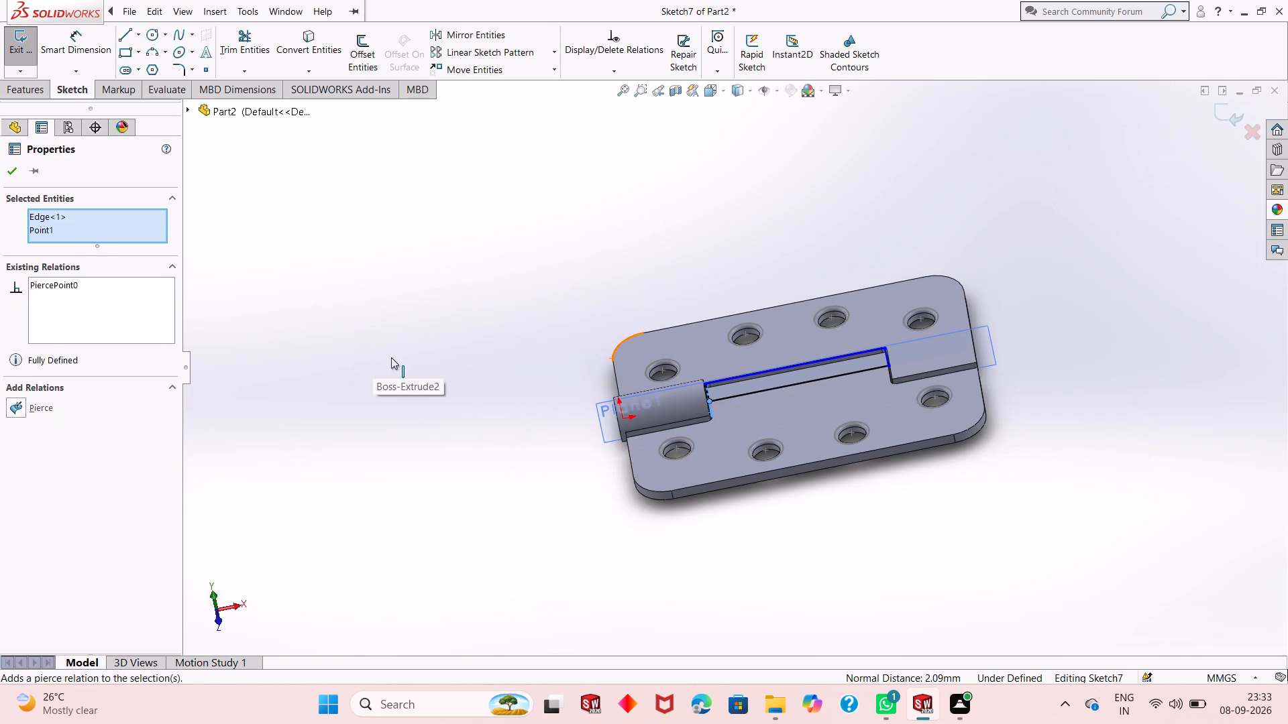
scroll(780, 377, "down", 2)
scroll(867, 386, "down", 2)
scroll(814, 412, "up", 3)
scroll(872, 371, "down", 2)
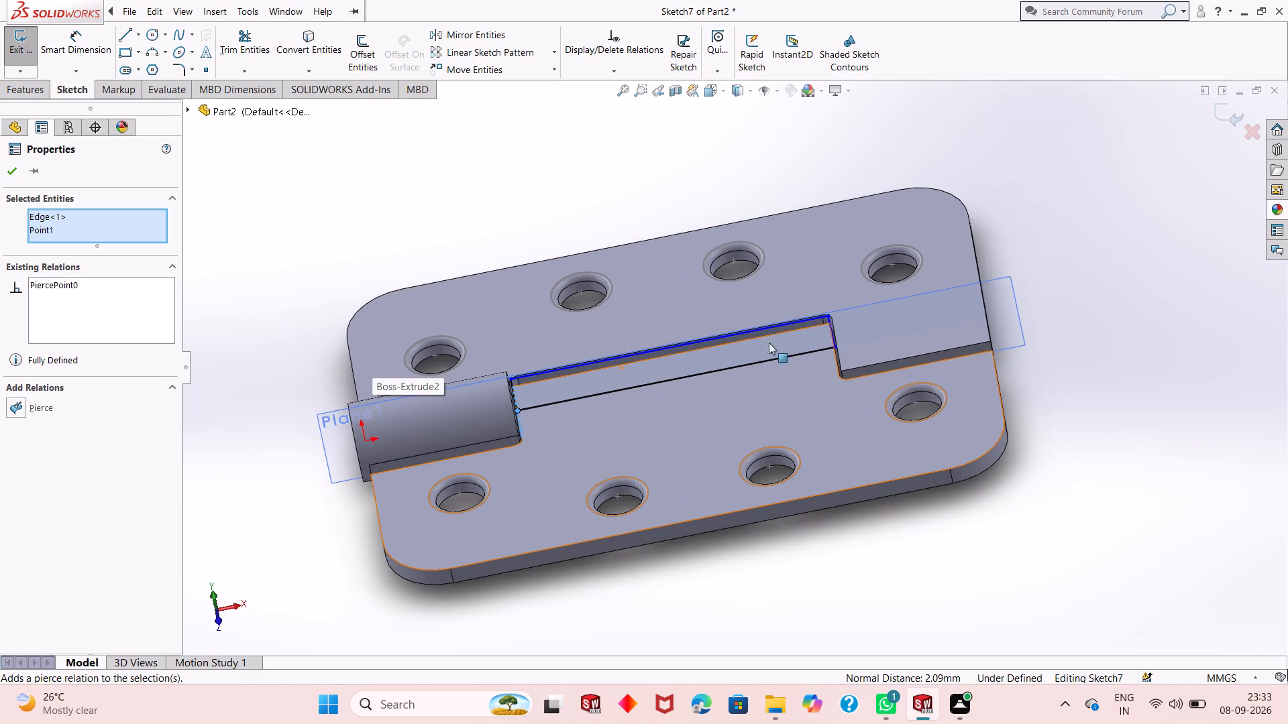
scroll(658, 324, "down", 3)
scroll(630, 396, "up", 3)
scroll(630, 404, "down", 1)
scroll(682, 426, "down", 1)
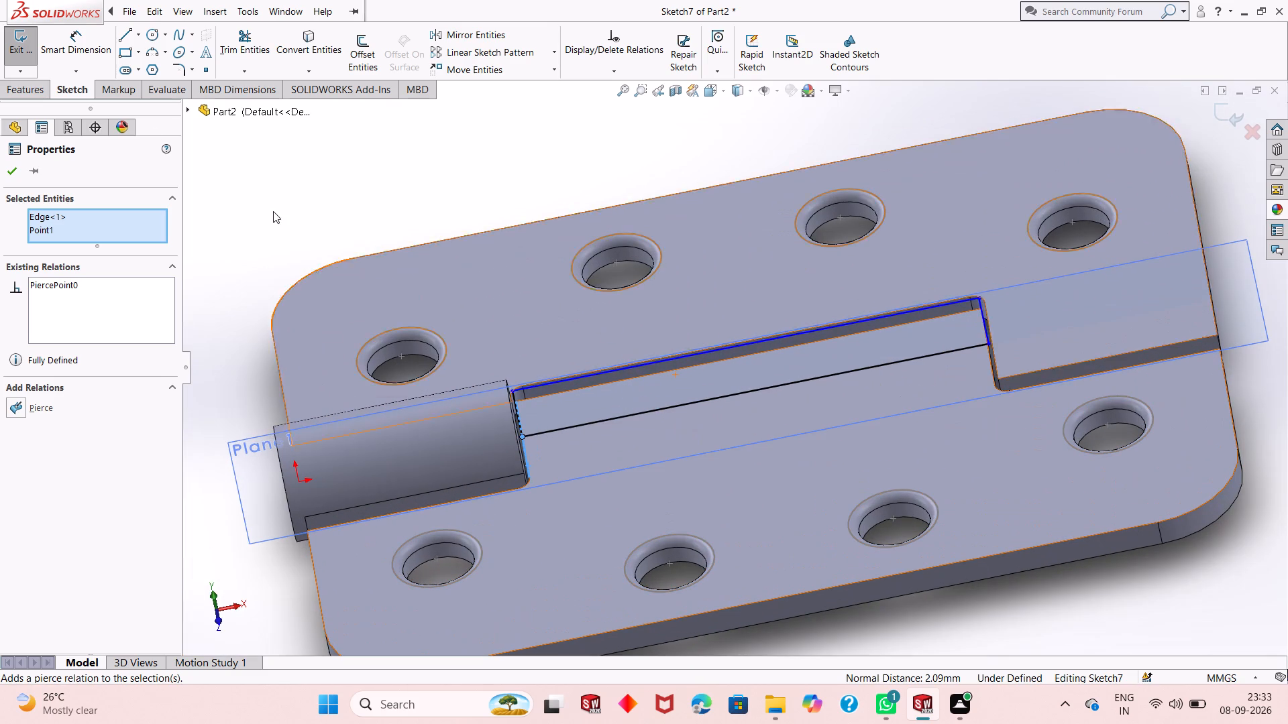
left_click(72, 62)
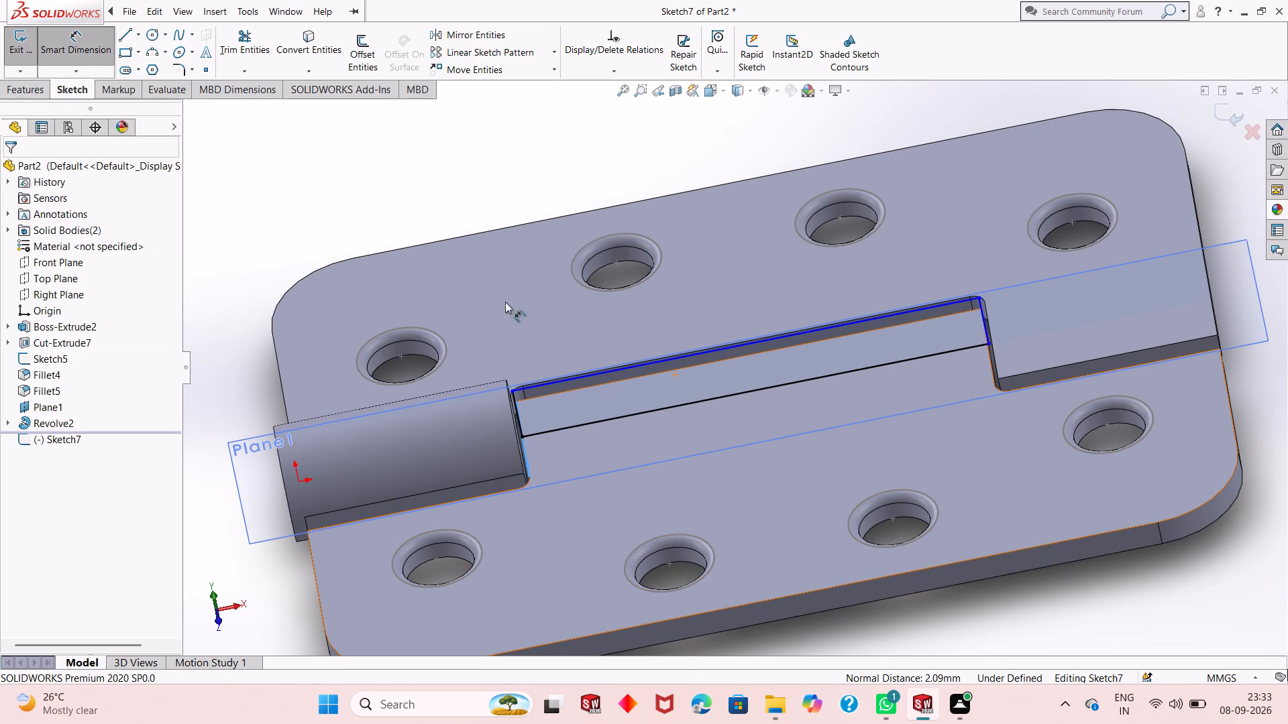
left_click(598, 377)
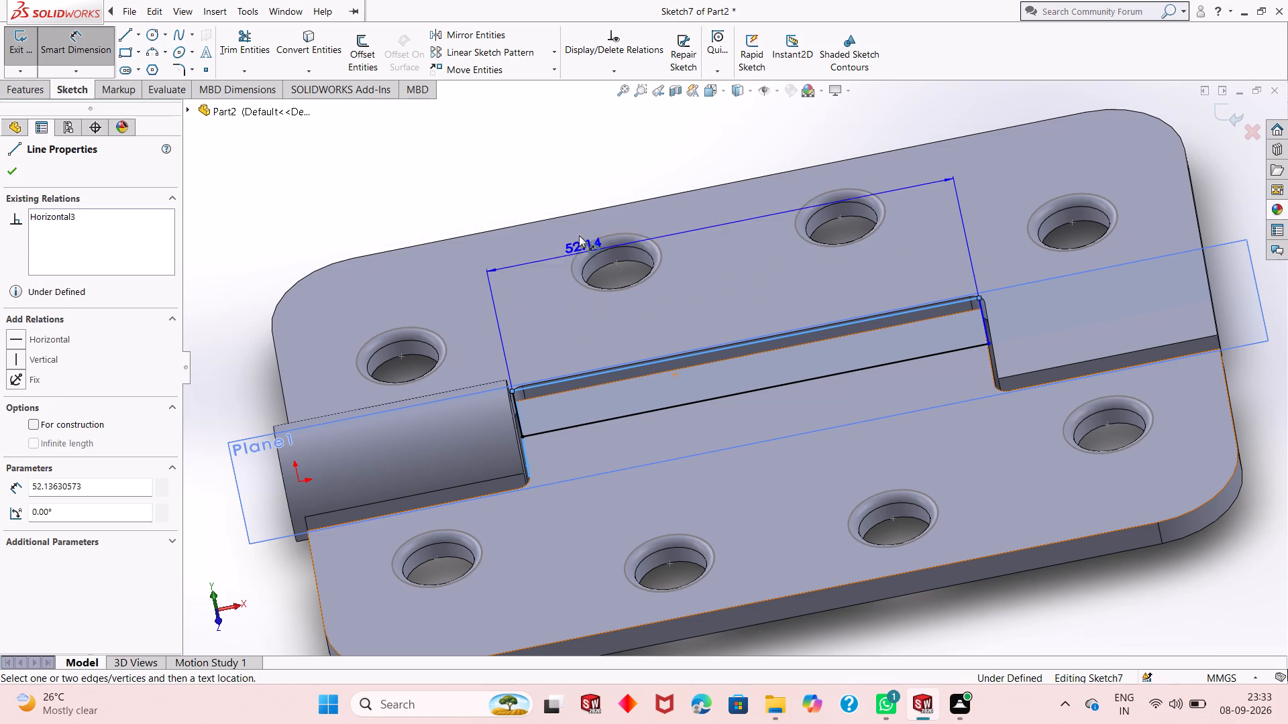
left_click(569, 176)
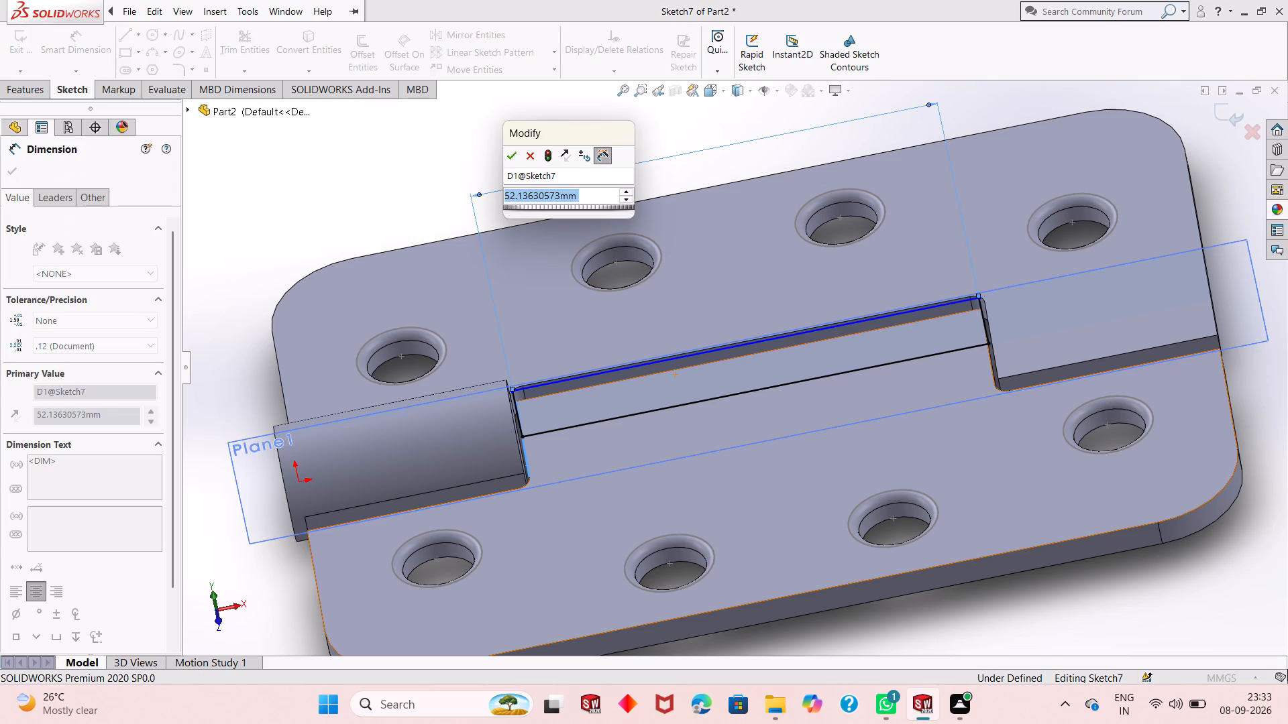
type("52")
key("Return")
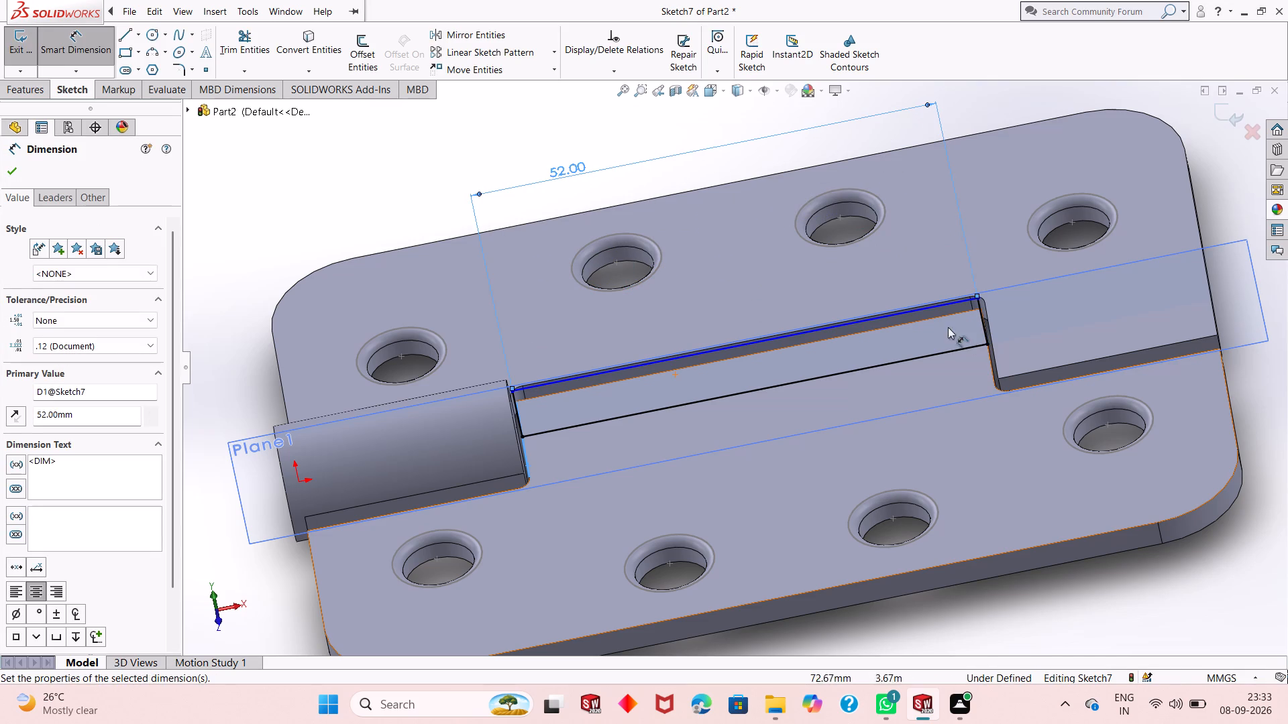
Dimension the short end side of the middle knuckle's rectangle, opposite the existing barrel, at 6.5 mm.
left_click(984, 320)
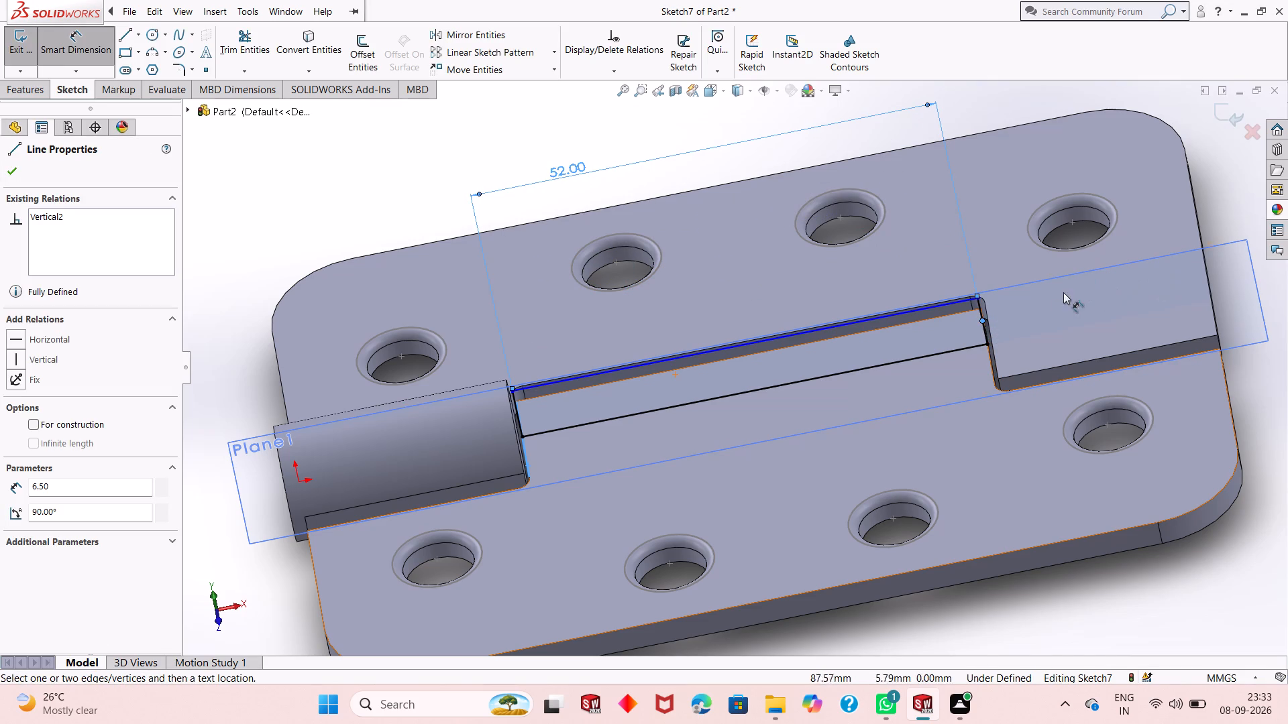
key("Escape")
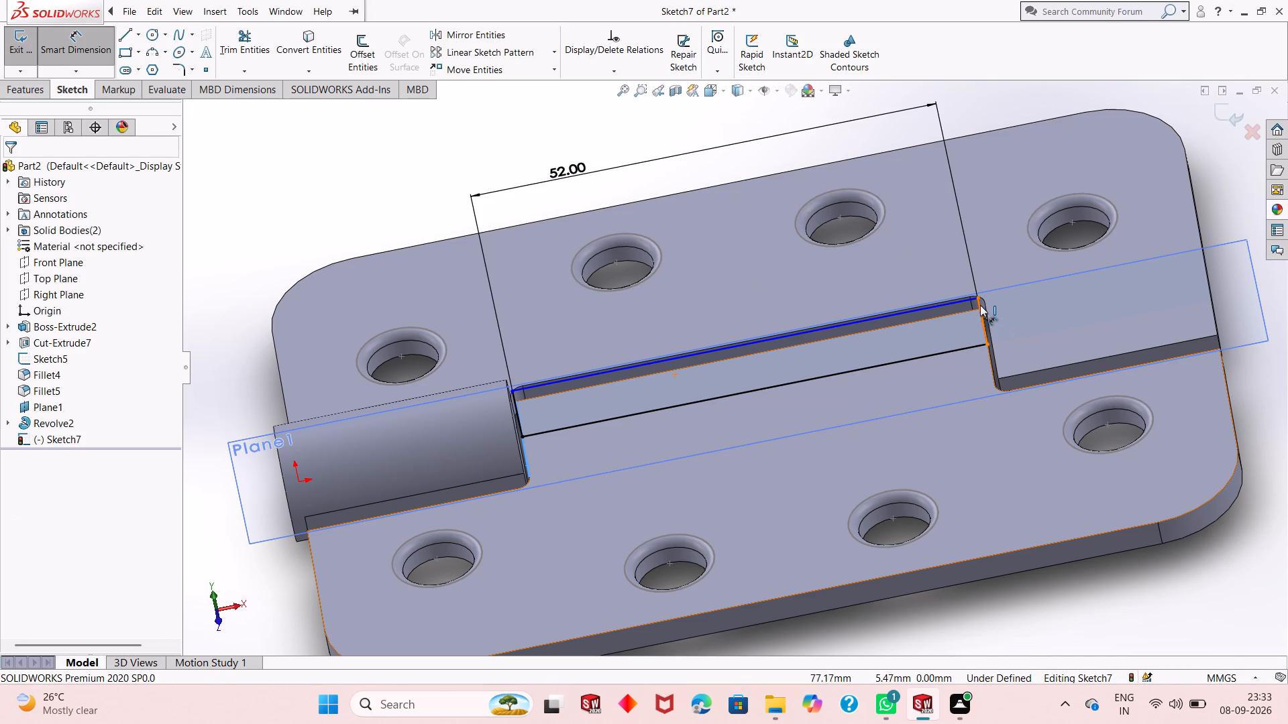
left_click(980, 305)
left_click(1226, 259)
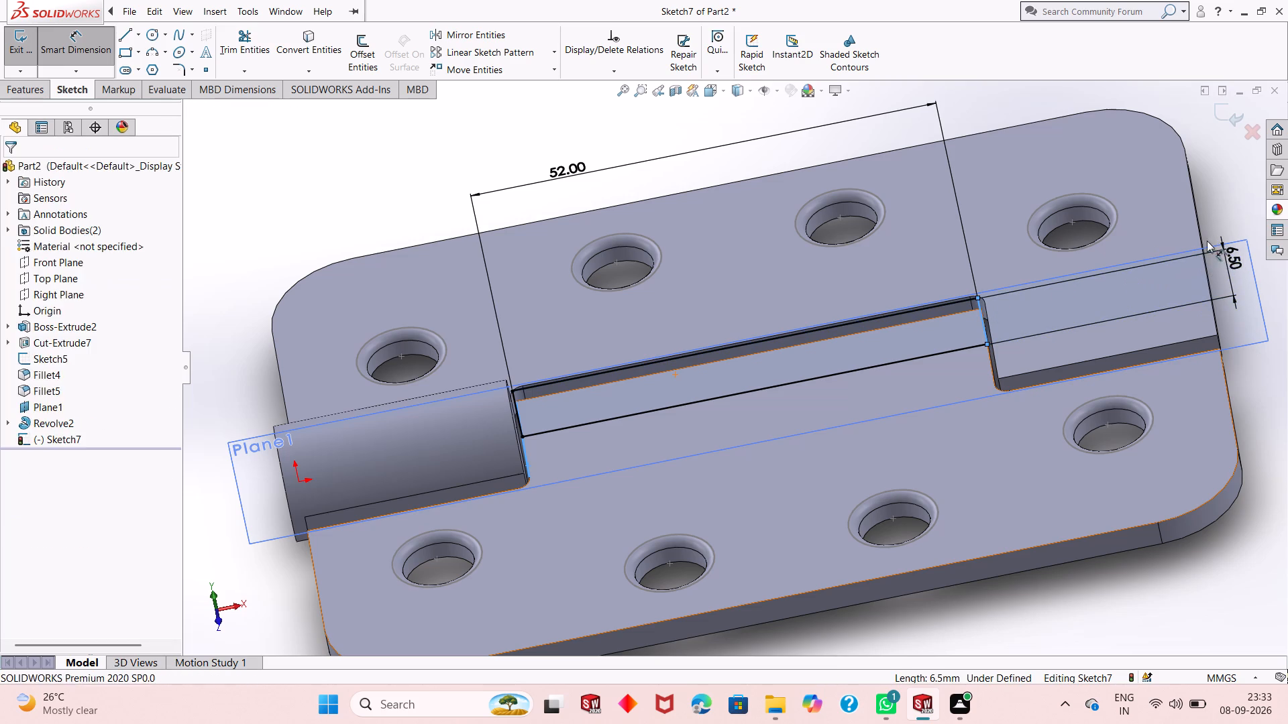
left_click(1169, 238)
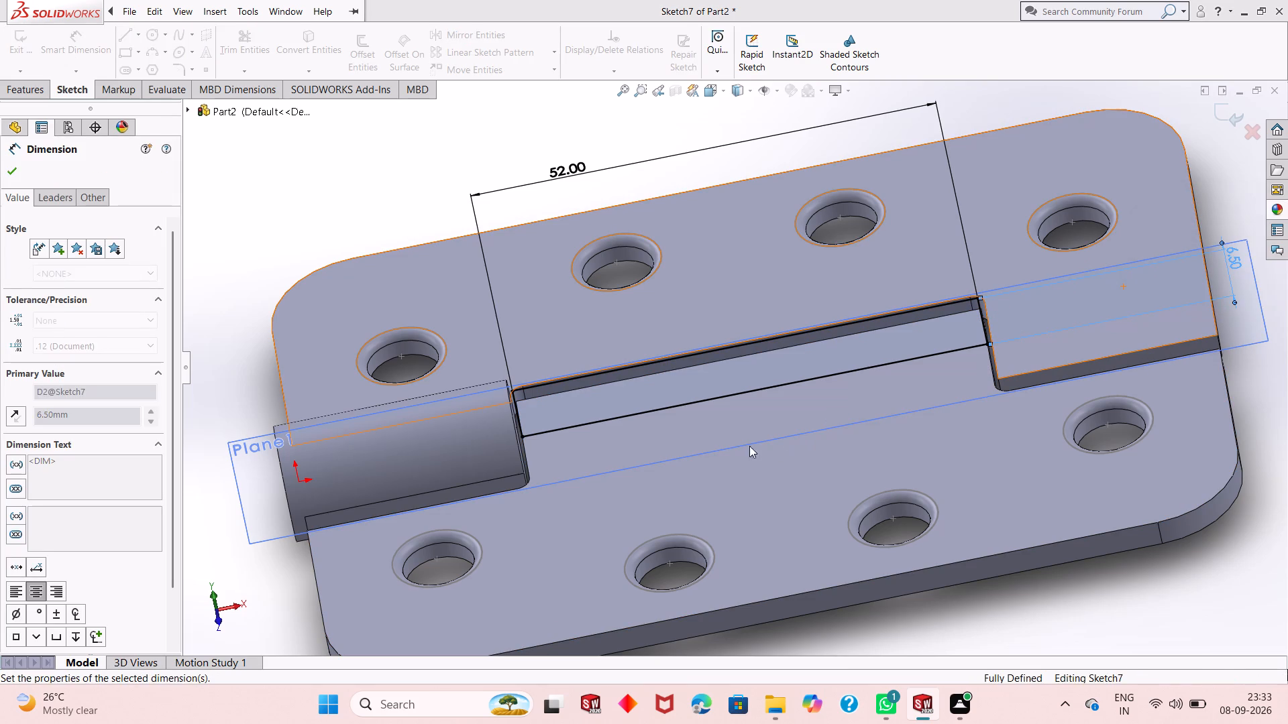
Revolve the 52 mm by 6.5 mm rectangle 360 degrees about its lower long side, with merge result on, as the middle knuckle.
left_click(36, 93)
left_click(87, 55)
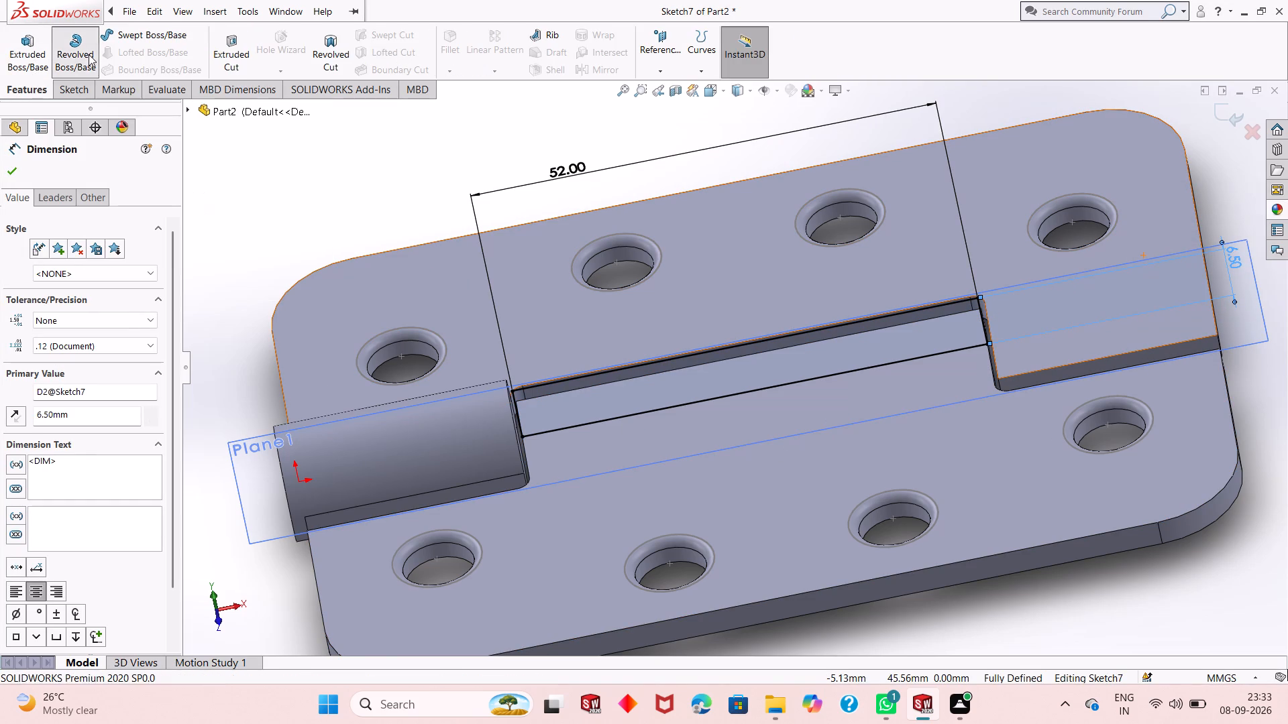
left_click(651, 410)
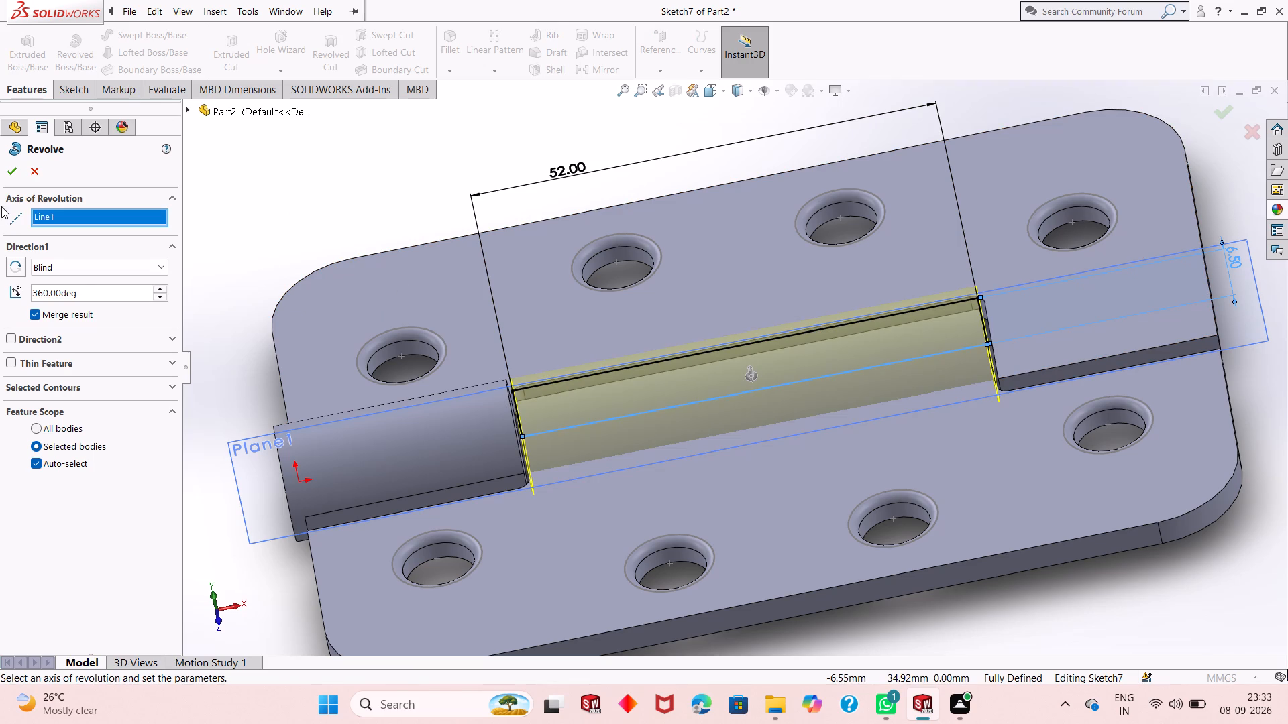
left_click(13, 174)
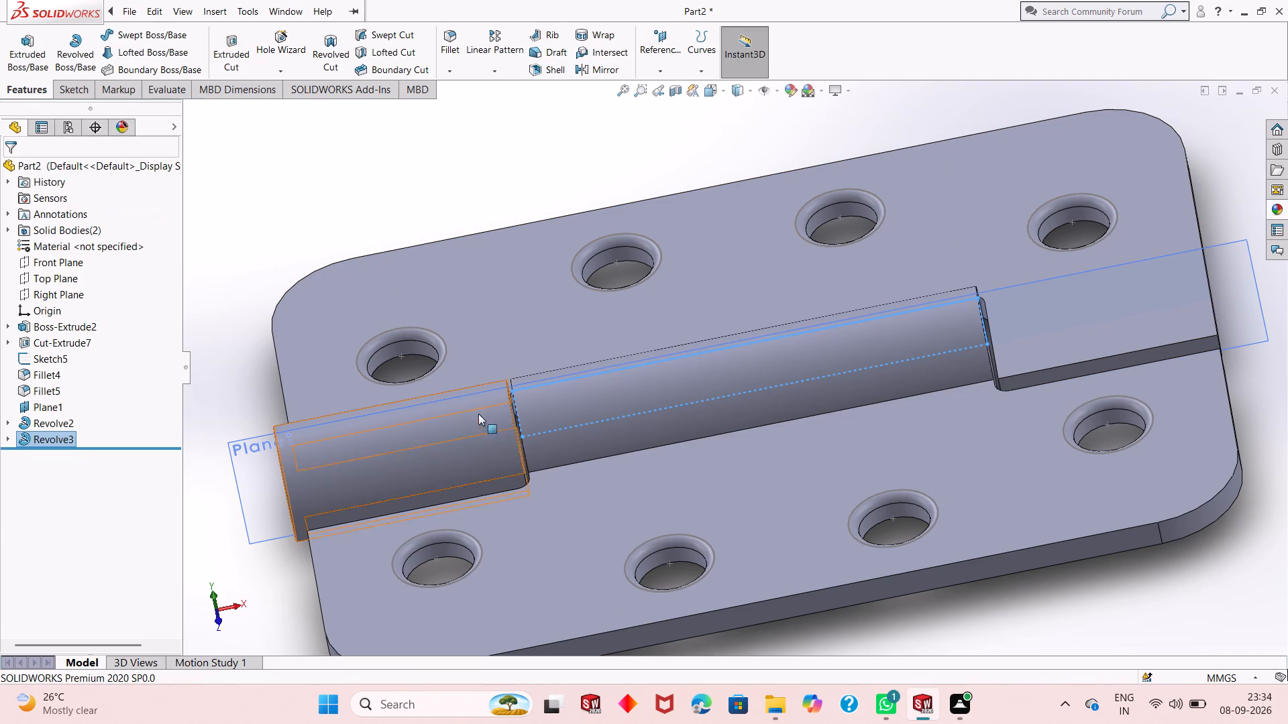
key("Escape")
Examine the two knuckles, the notch clearances and the plates' holes from above, from the ends and from the underside.
scroll(582, 530, "down", 1)
middle_click_drag(582, 530, 592, 509)
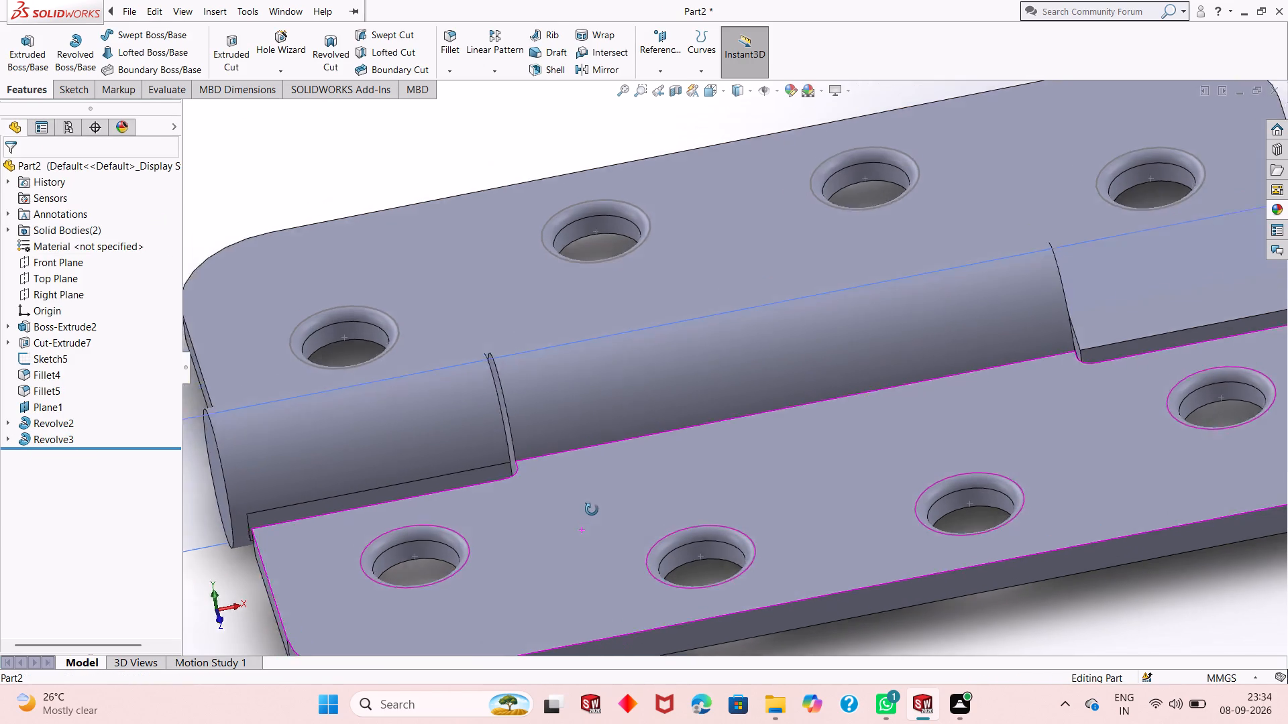
middle_click_drag(592, 509, 674, 570)
middle_click_drag(652, 548, 614, 524)
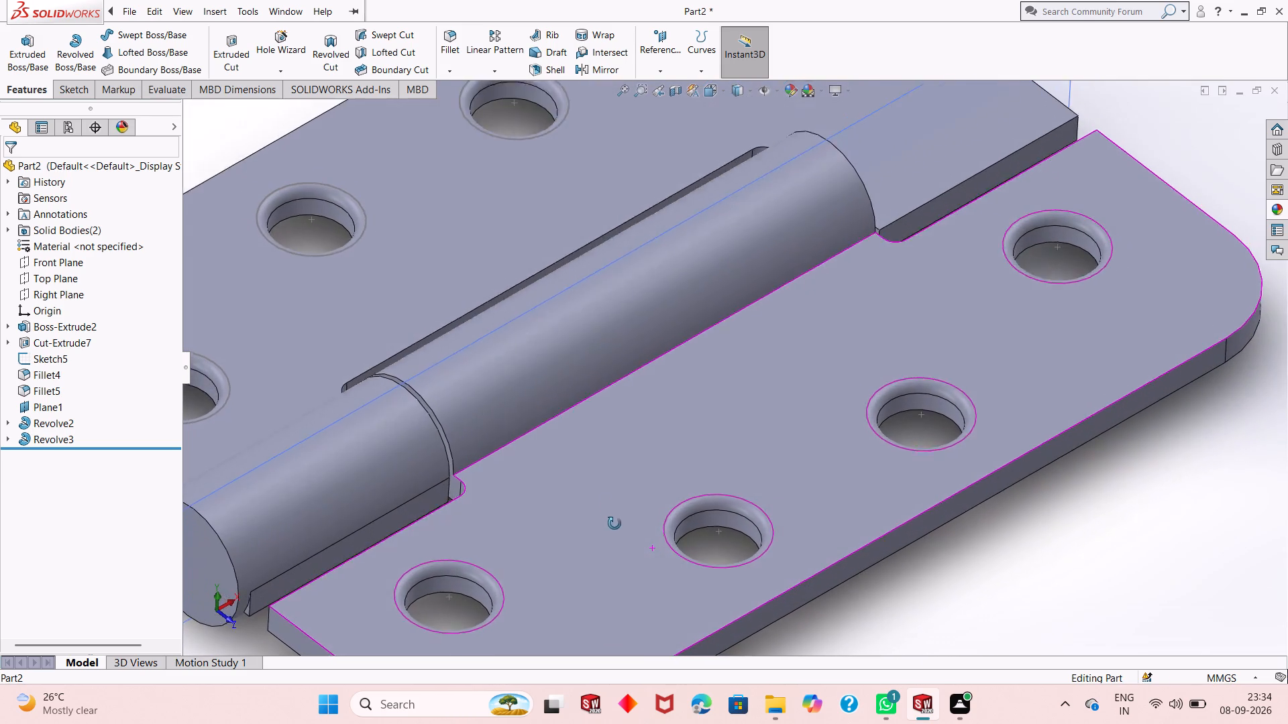
middle_click_drag(614, 524, 607, 507)
scroll(521, 535, "up", 2)
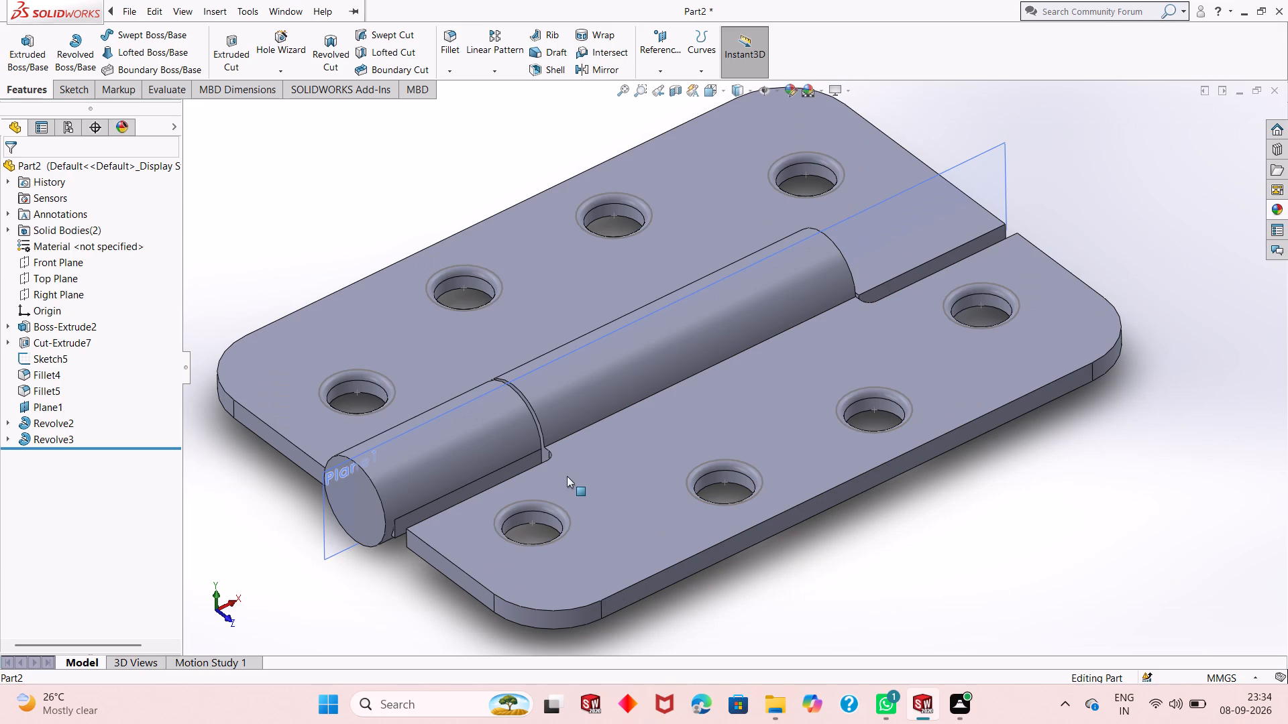
middle_click_drag(567, 476, 553, 644)
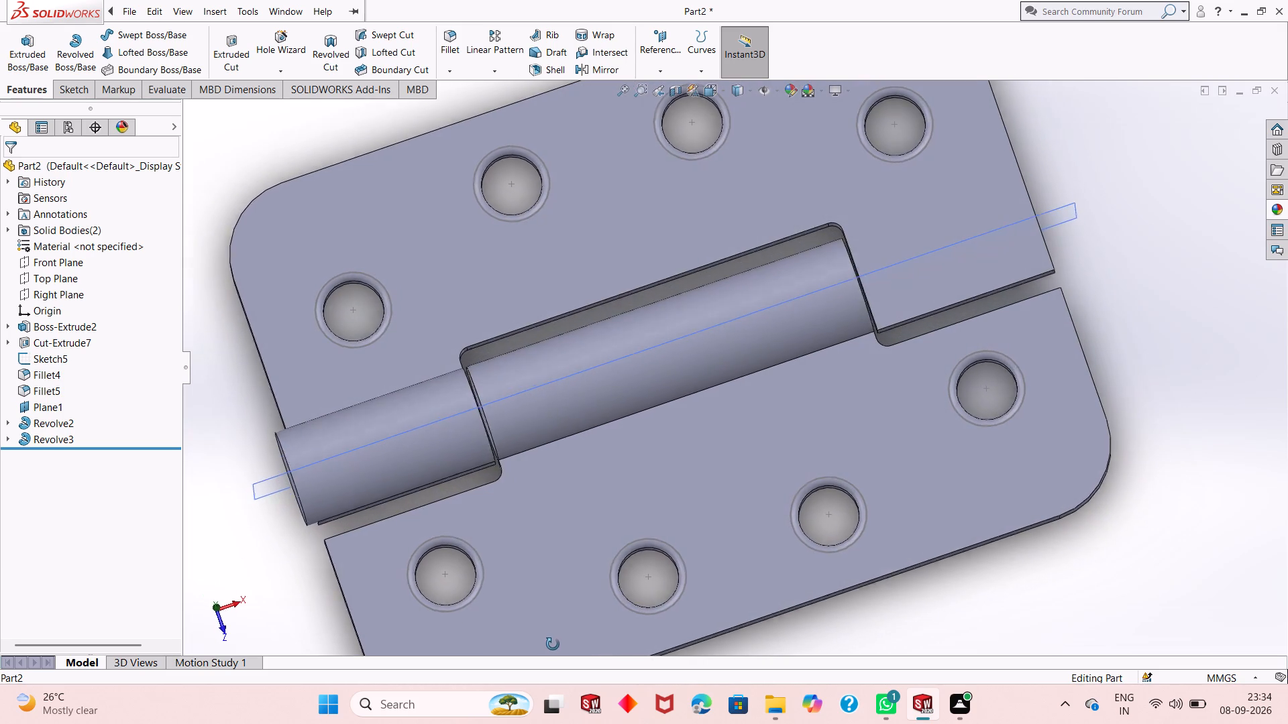
middle_click_drag(553, 644, 557, 648)
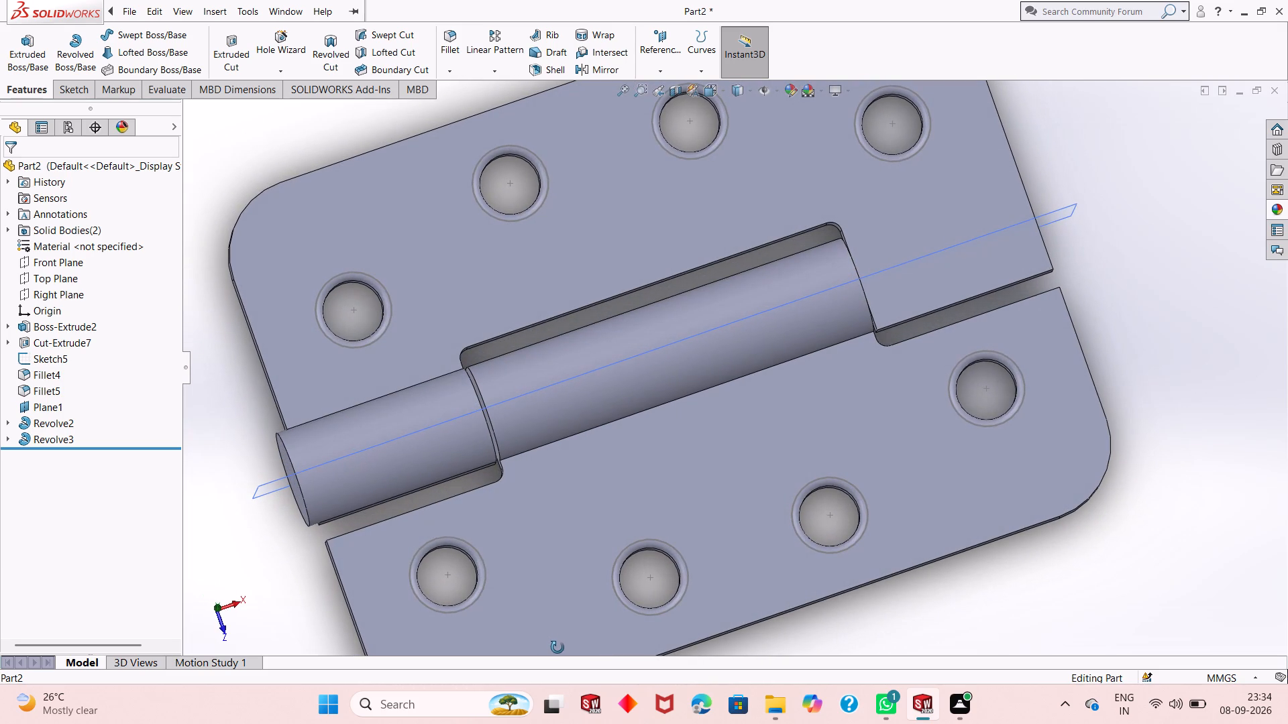
middle_click_drag(557, 648, 542, 672)
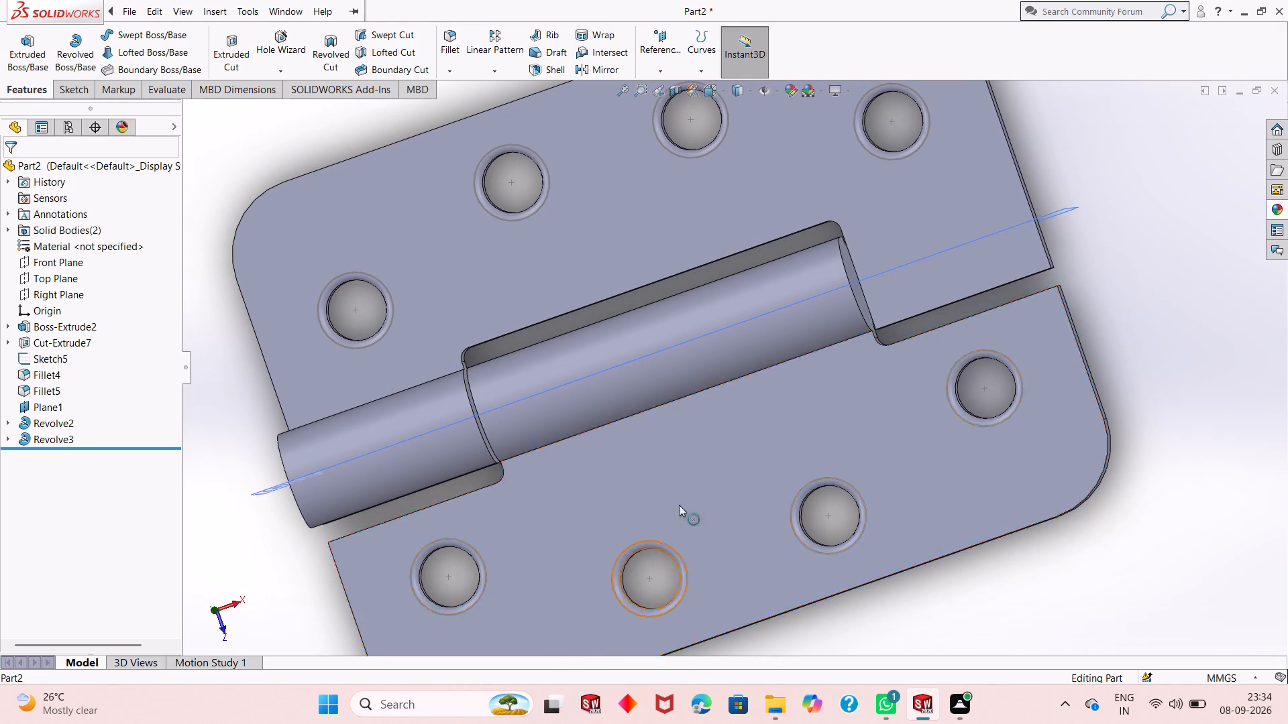
middle_click_drag(439, 581, 478, 352)
scroll(517, 570, "up", 3)
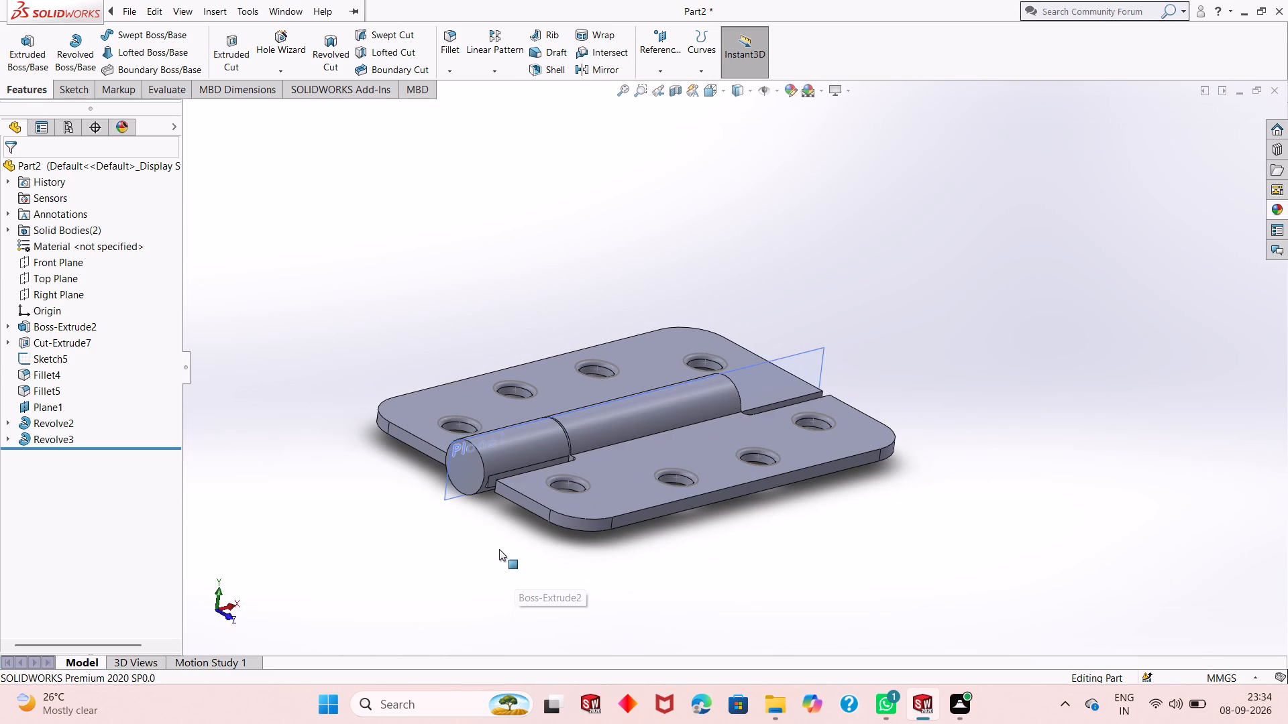
middle_click_drag(470, 520, 684, 352)
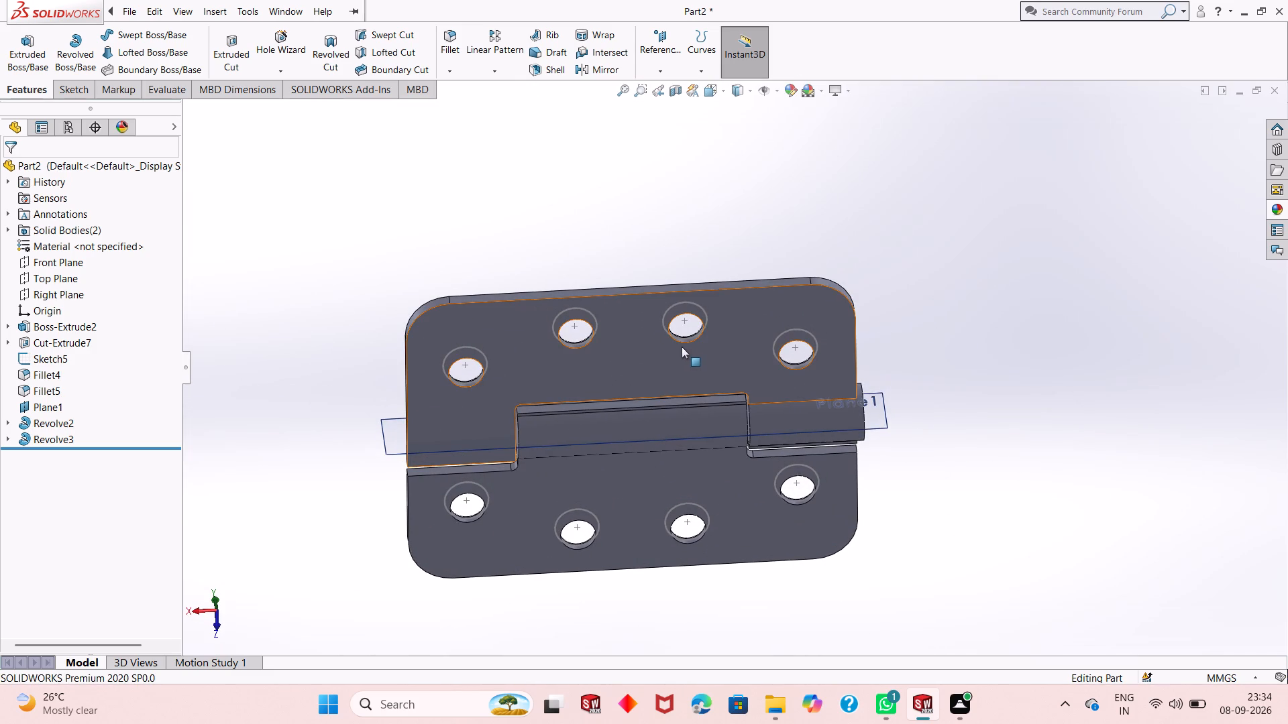
scroll(665, 453, "up", 1)
middle_click_drag(665, 456, 618, 279)
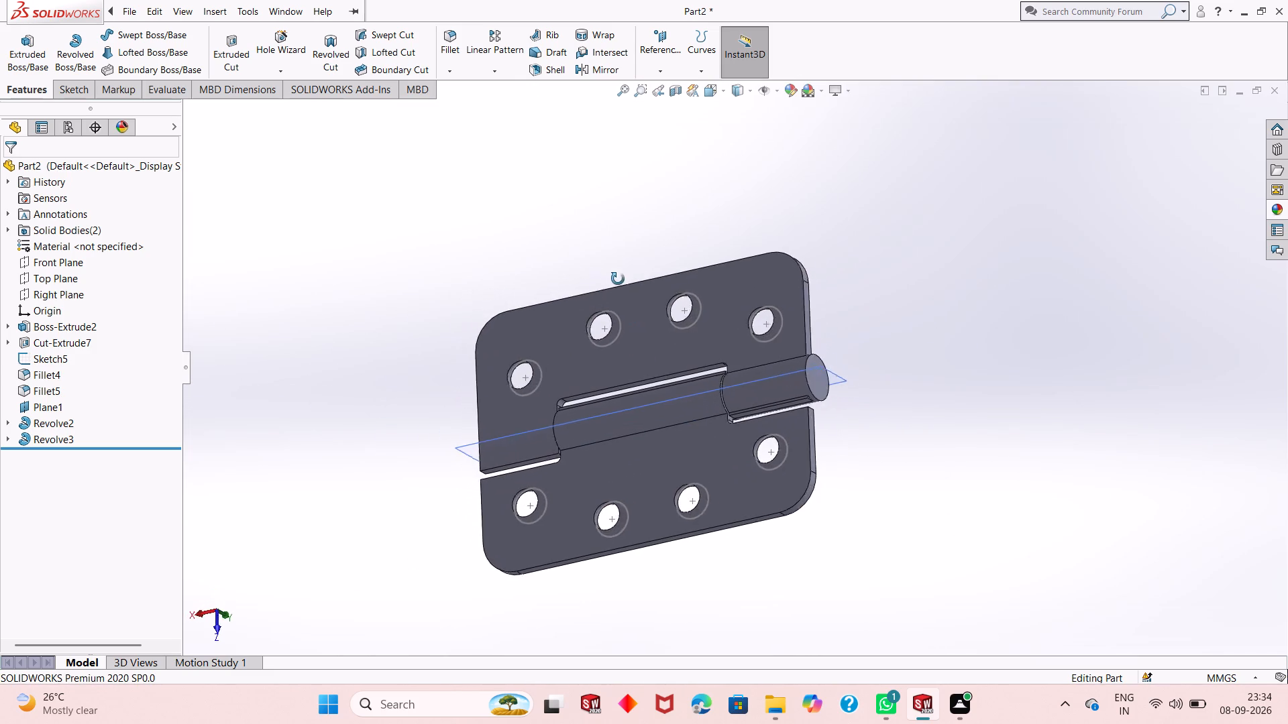
middle_click_drag(618, 279, 642, 264)
scroll(638, 337, "down", 3)
middle_click_drag(584, 360, 579, 250)
scroll(575, 303, "up", 1)
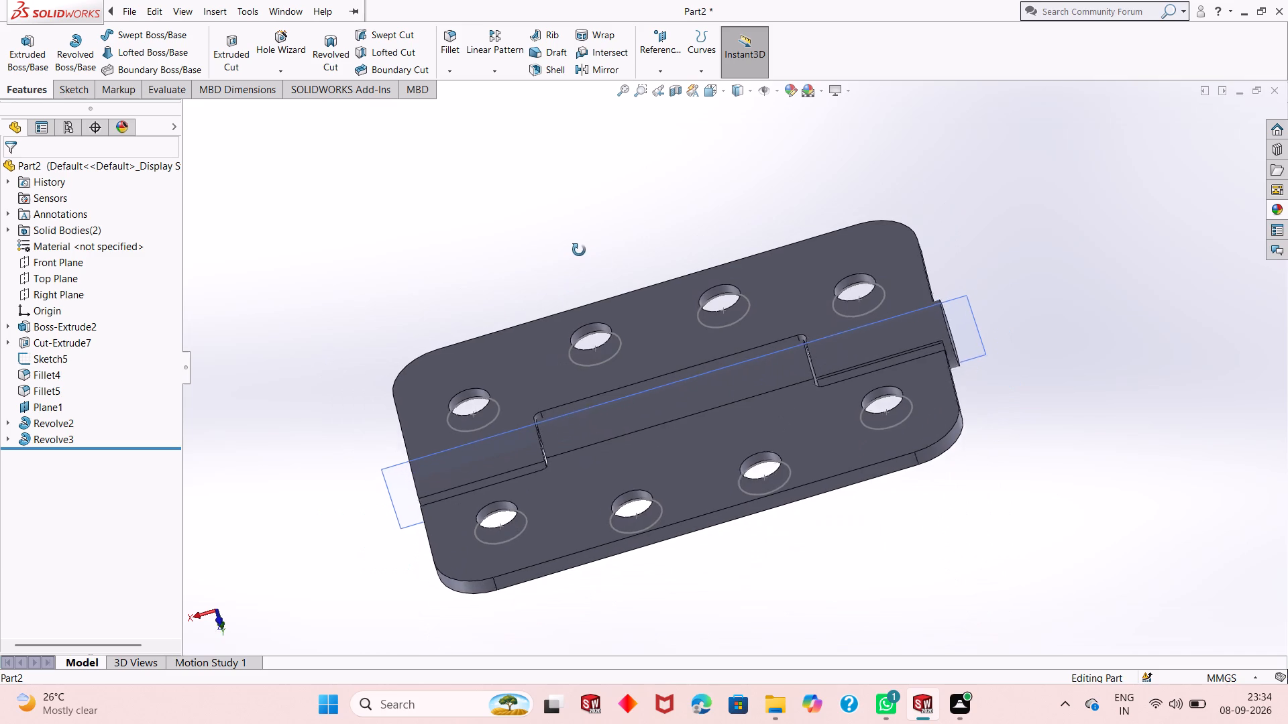
middle_click_drag(579, 250, 581, 249)
middle_click_drag(523, 526, 690, 585)
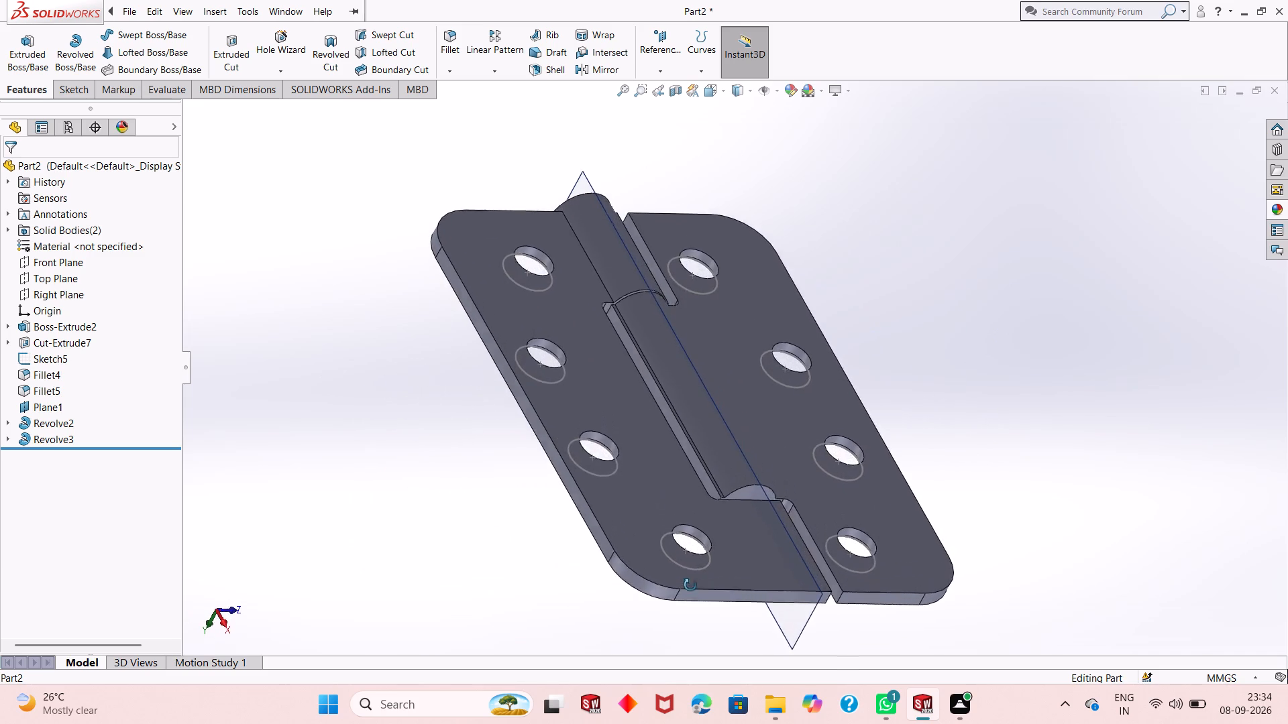
middle_click_drag(690, 585, 692, 593)
scroll(647, 534, "up", 1)
scroll(637, 438, "down", 5)
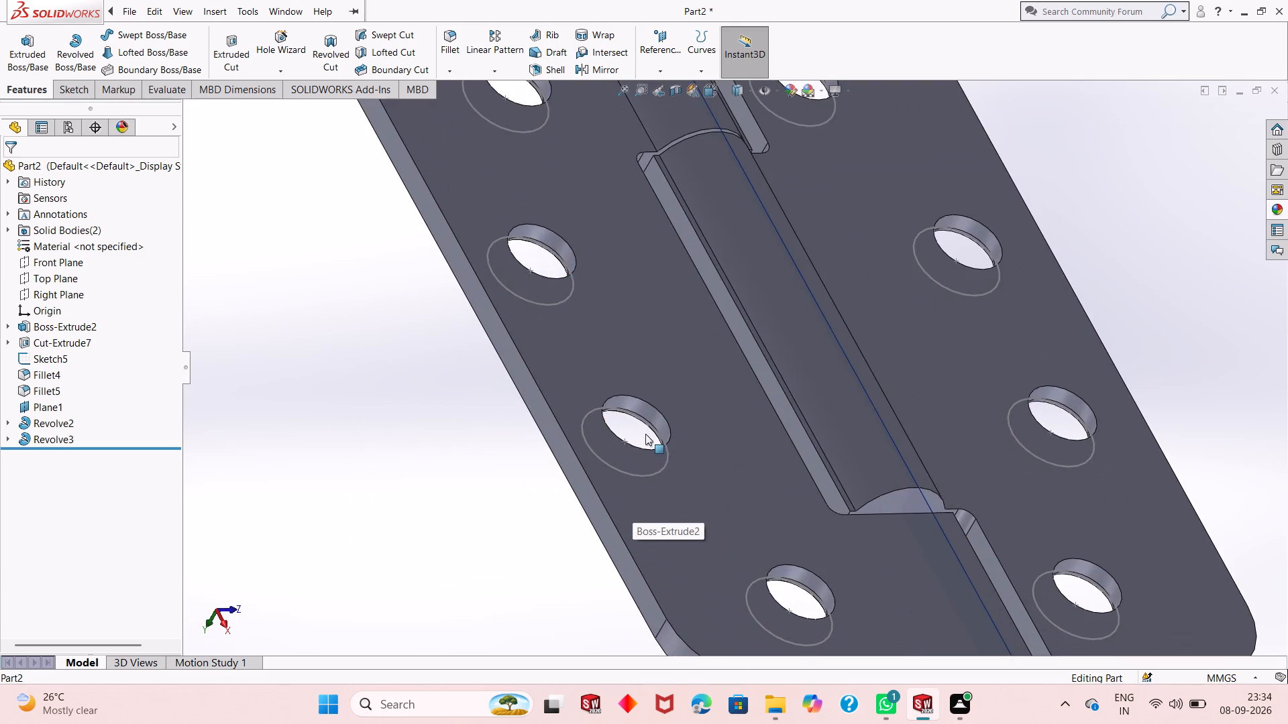
middle_click_drag(654, 391, 629, 412)
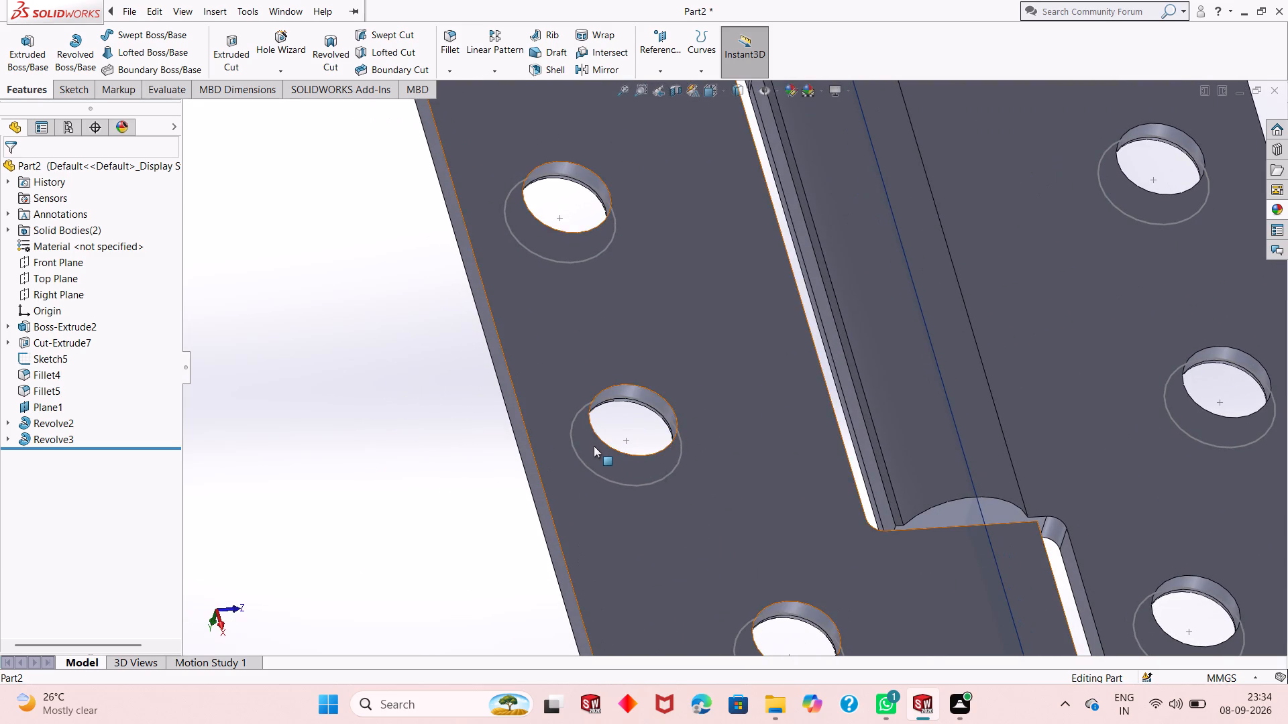
middle_click_drag(594, 446, 709, 398)
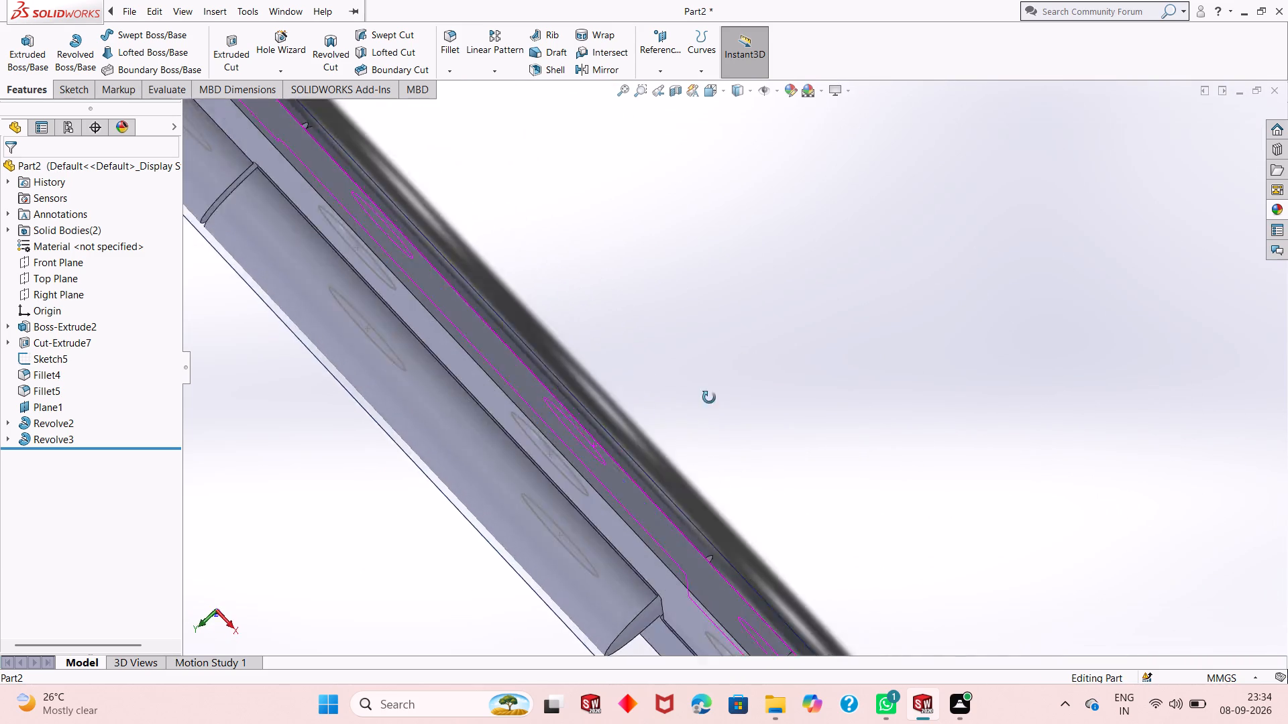
middle_click_drag(709, 398, 718, 381)
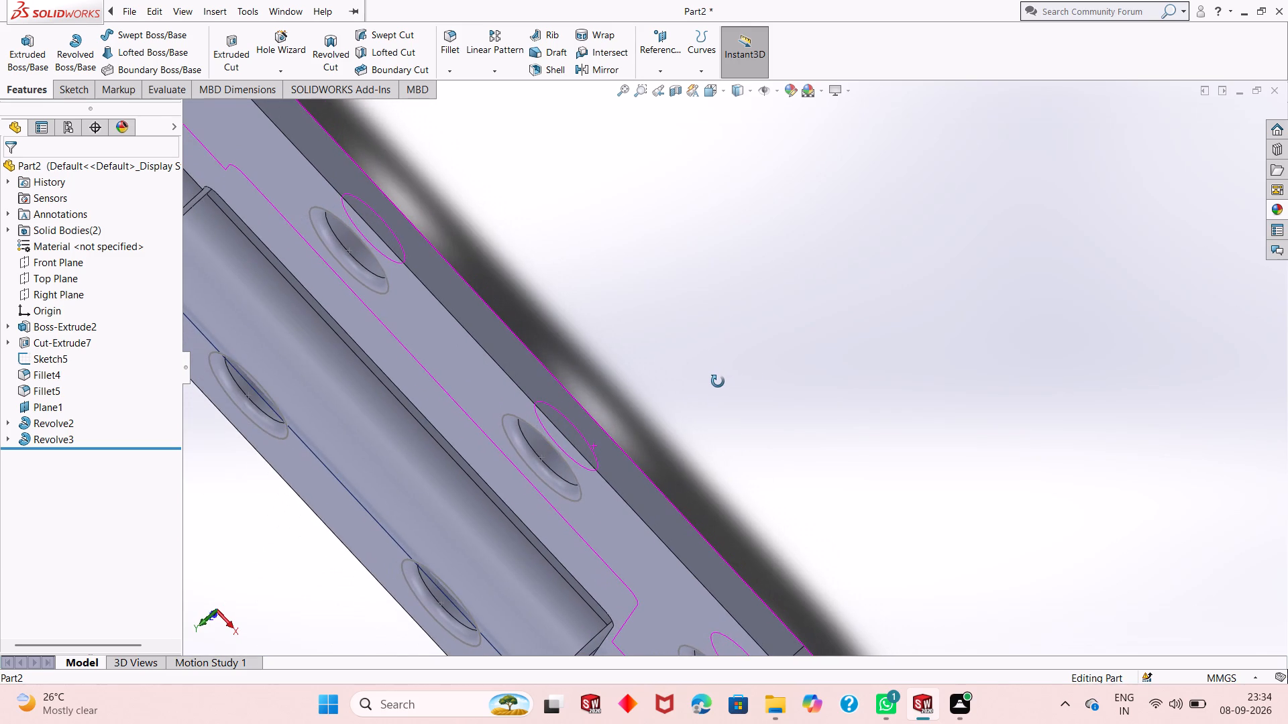
middle_click_drag(718, 381, 635, 436)
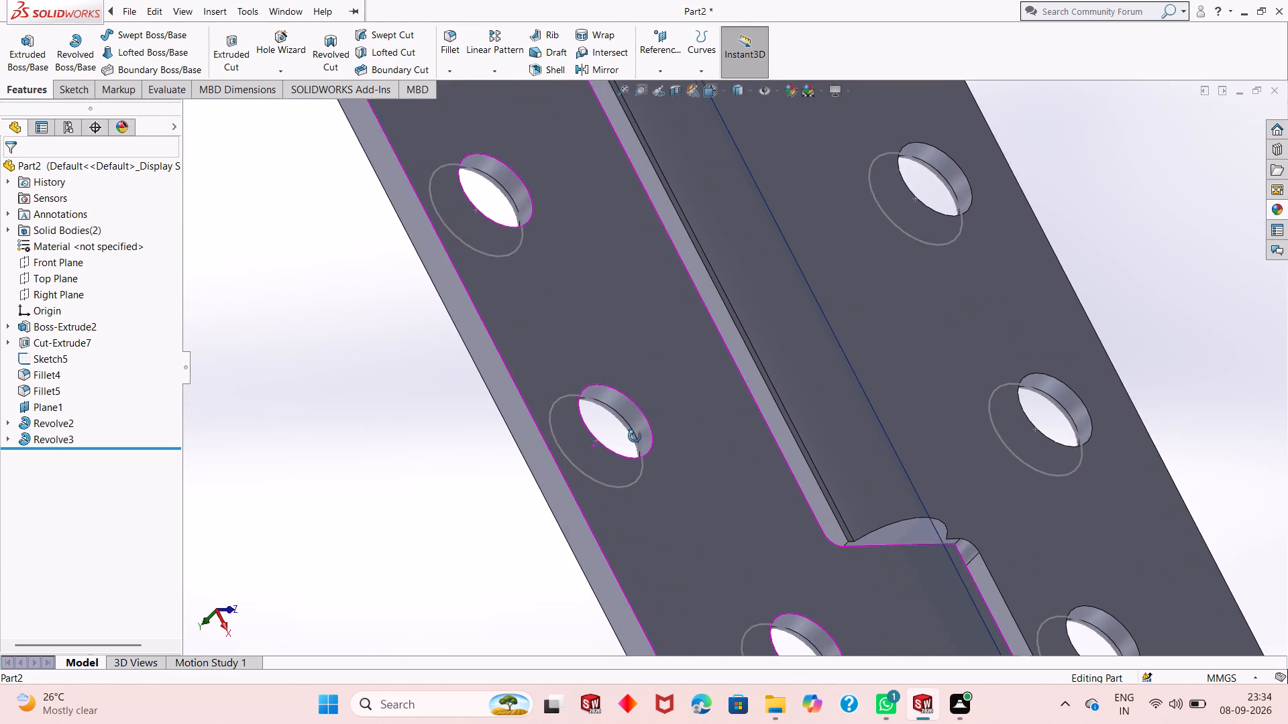
middle_click_drag(635, 436, 627, 444)
key("Escape")
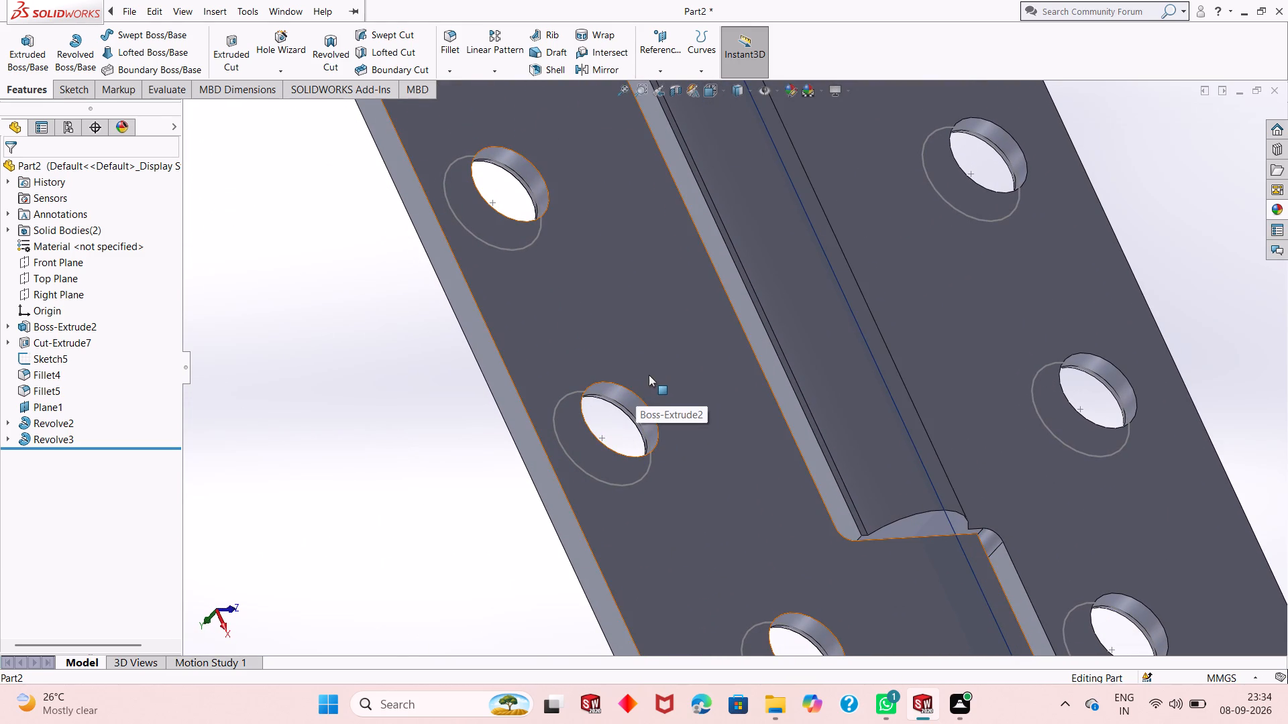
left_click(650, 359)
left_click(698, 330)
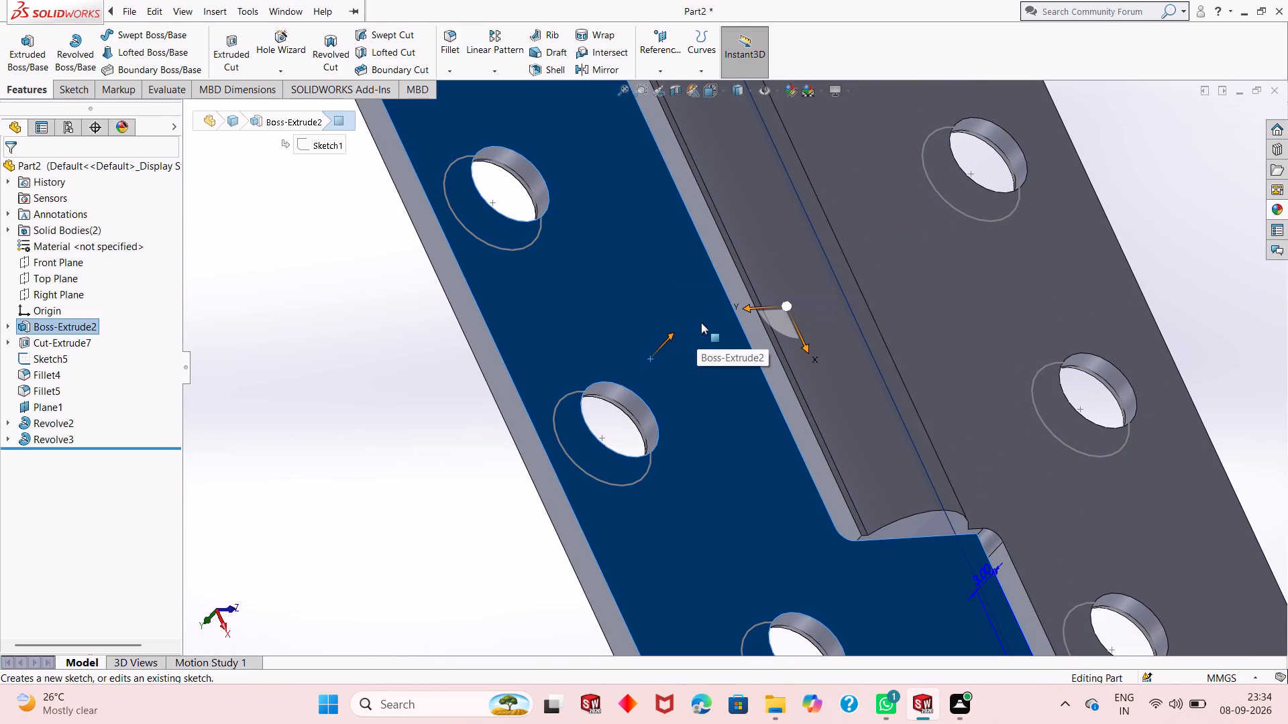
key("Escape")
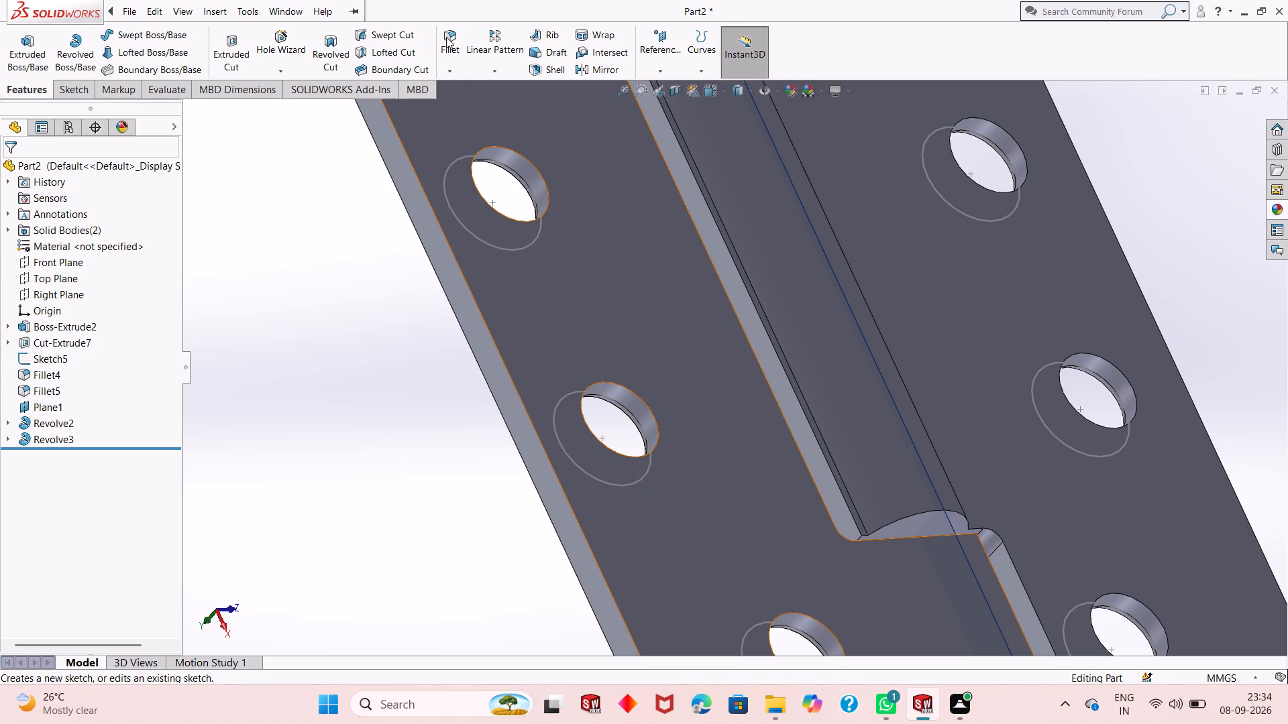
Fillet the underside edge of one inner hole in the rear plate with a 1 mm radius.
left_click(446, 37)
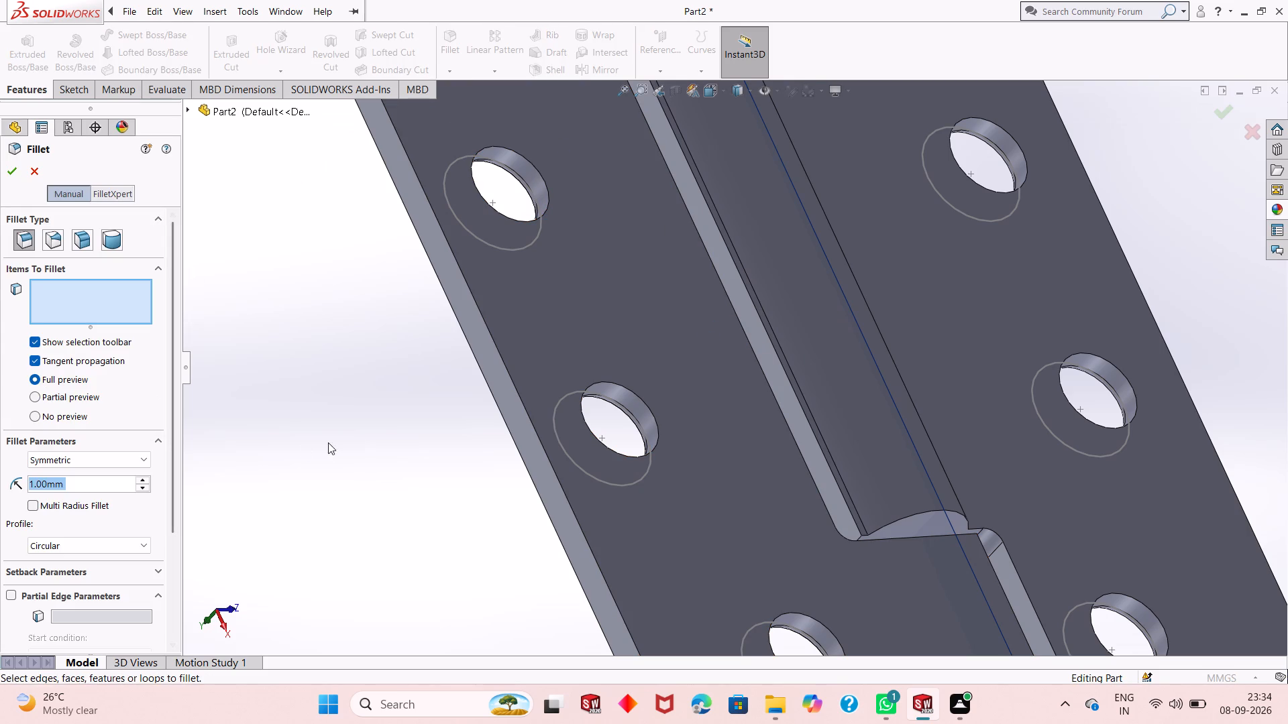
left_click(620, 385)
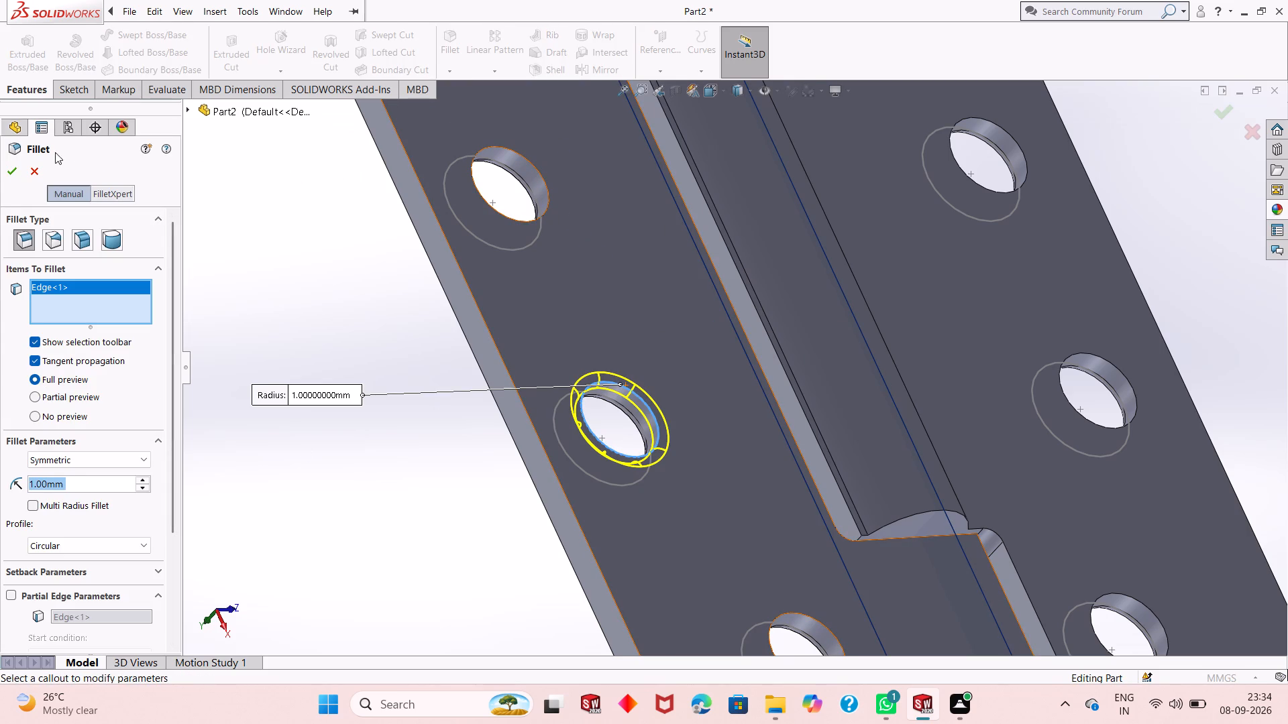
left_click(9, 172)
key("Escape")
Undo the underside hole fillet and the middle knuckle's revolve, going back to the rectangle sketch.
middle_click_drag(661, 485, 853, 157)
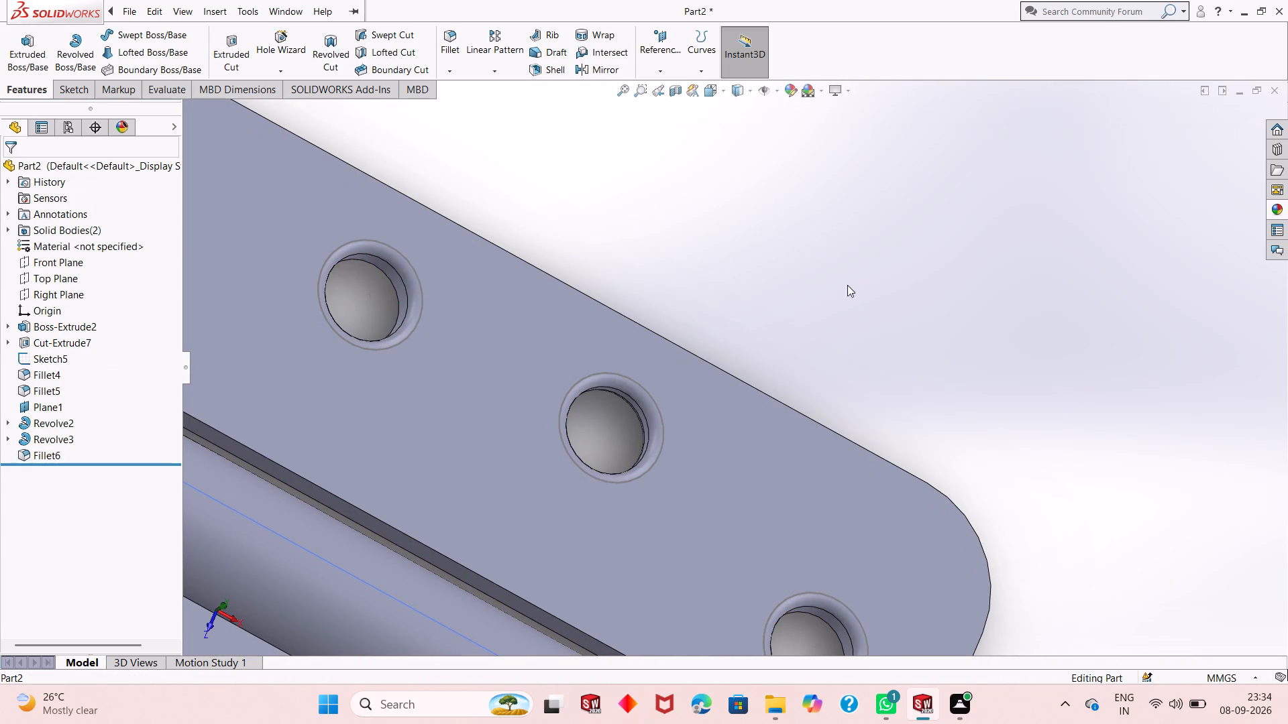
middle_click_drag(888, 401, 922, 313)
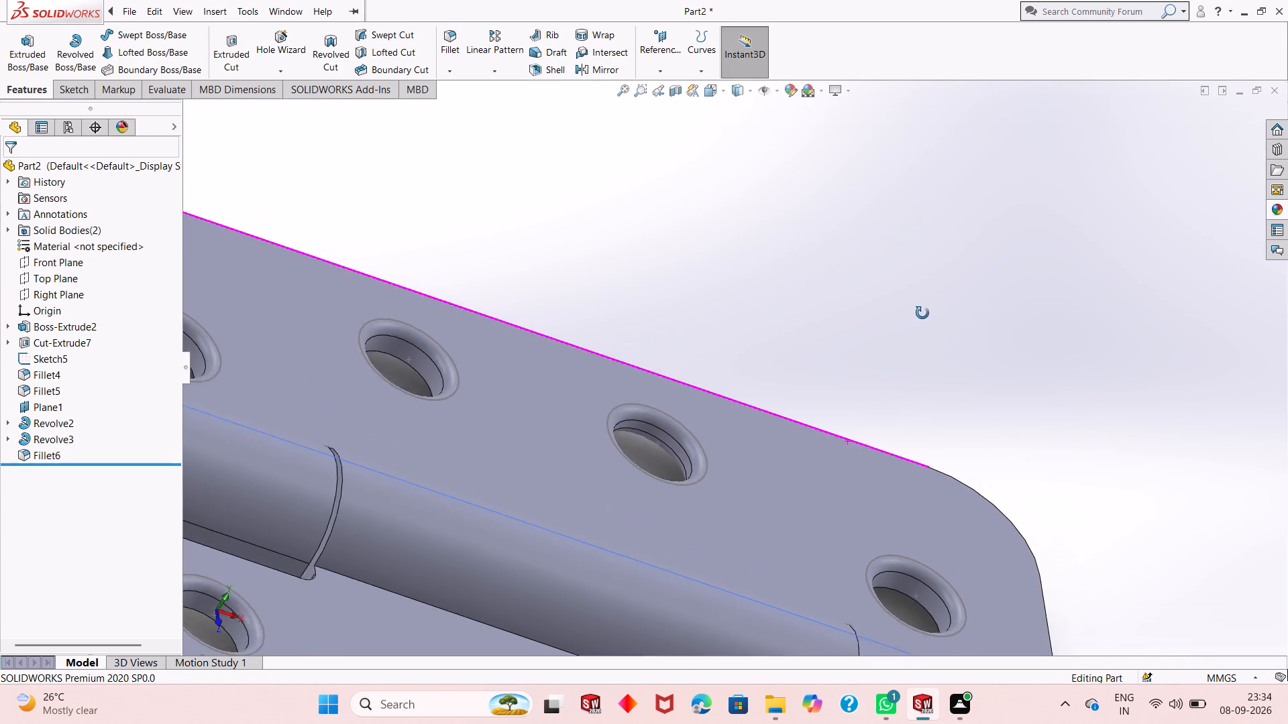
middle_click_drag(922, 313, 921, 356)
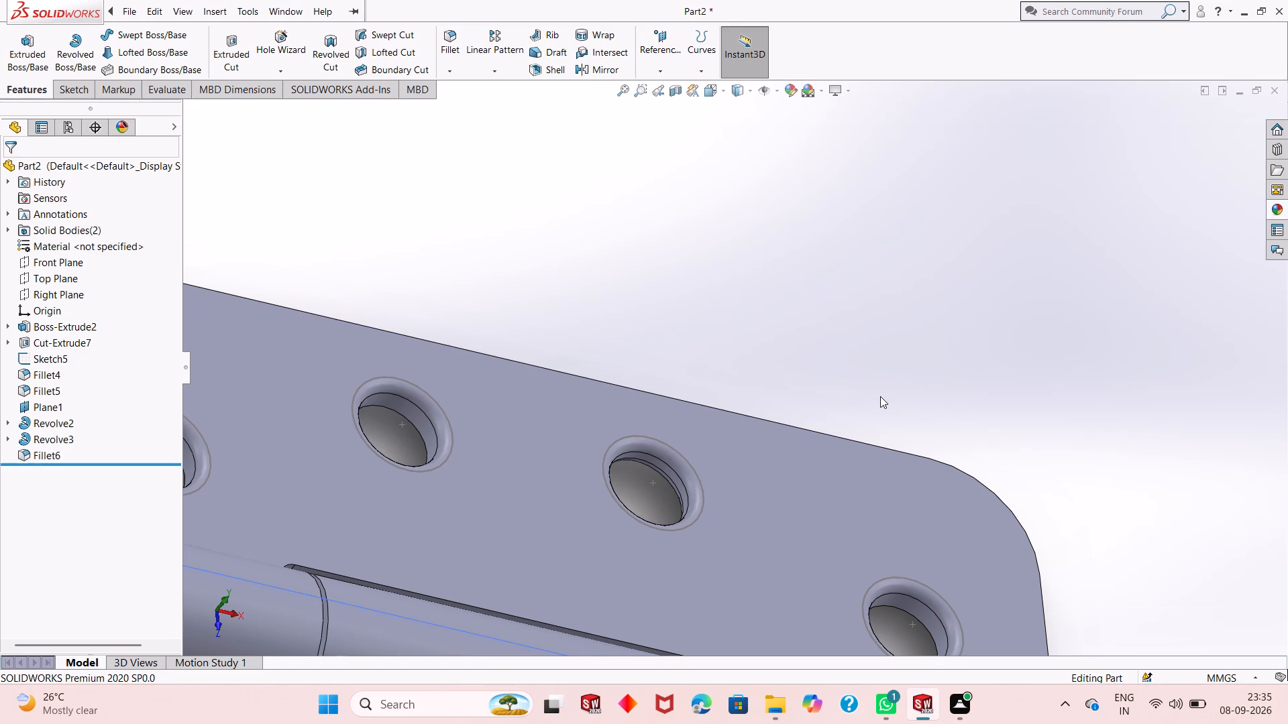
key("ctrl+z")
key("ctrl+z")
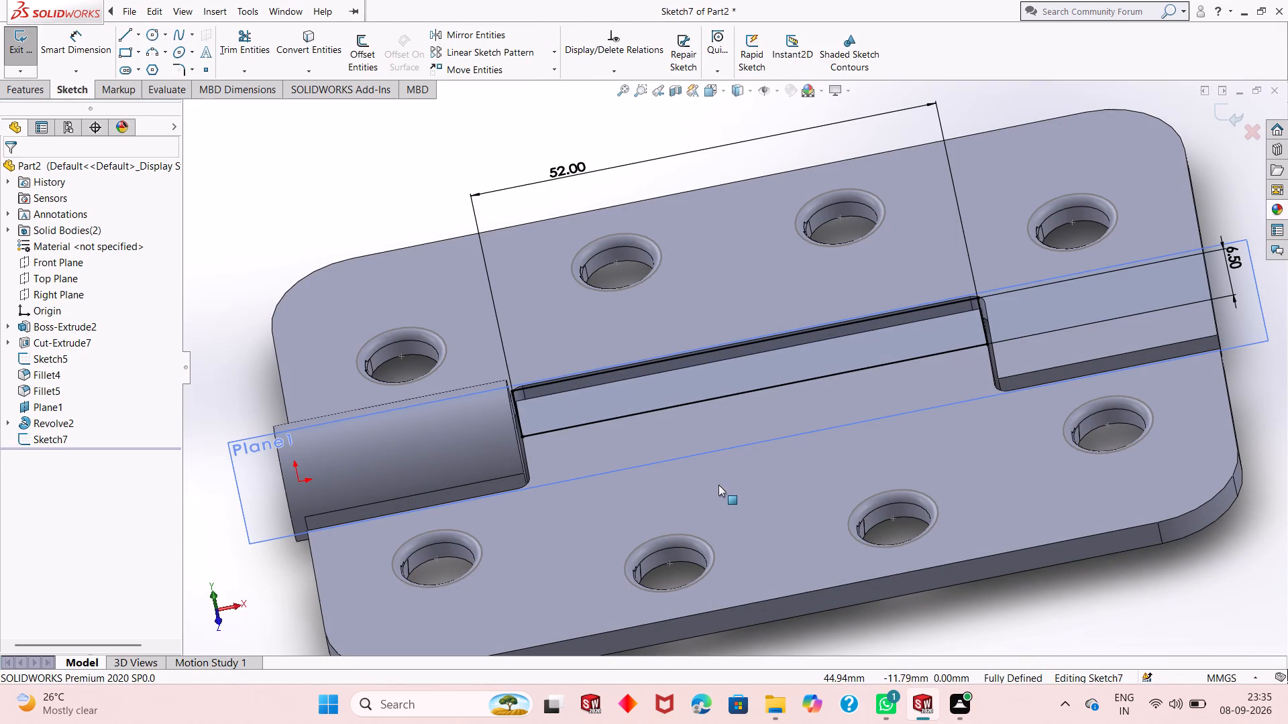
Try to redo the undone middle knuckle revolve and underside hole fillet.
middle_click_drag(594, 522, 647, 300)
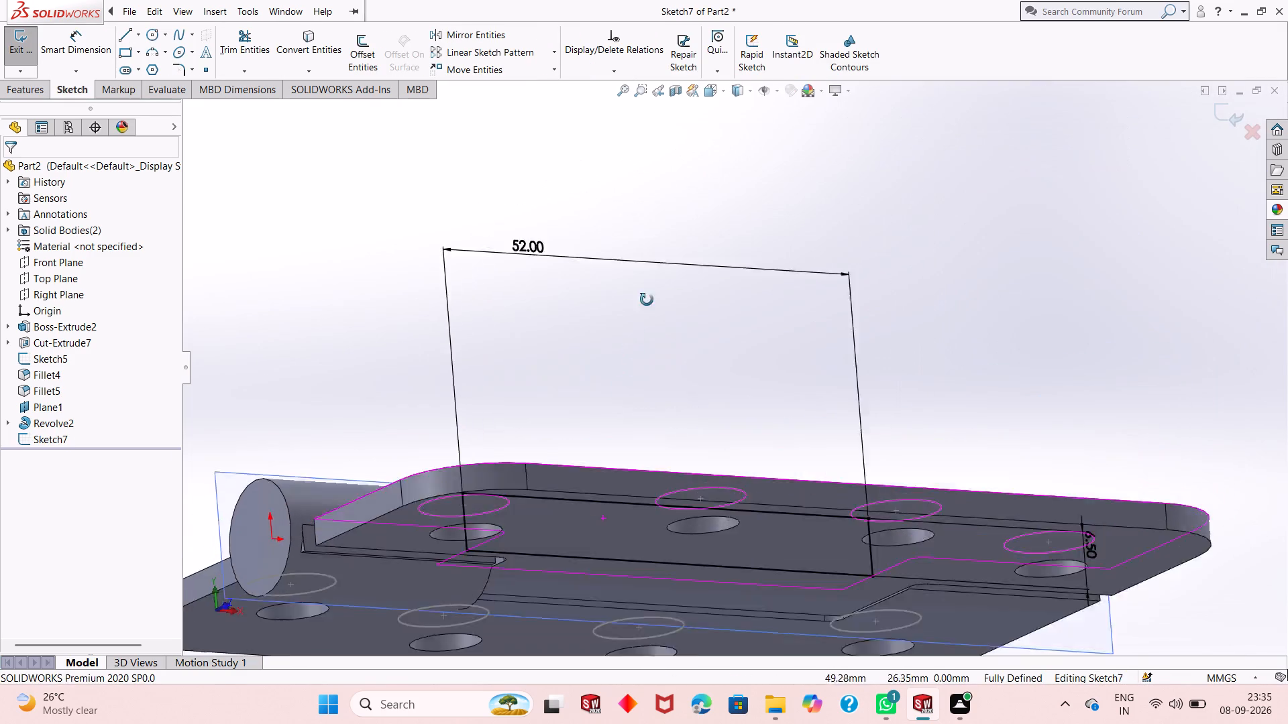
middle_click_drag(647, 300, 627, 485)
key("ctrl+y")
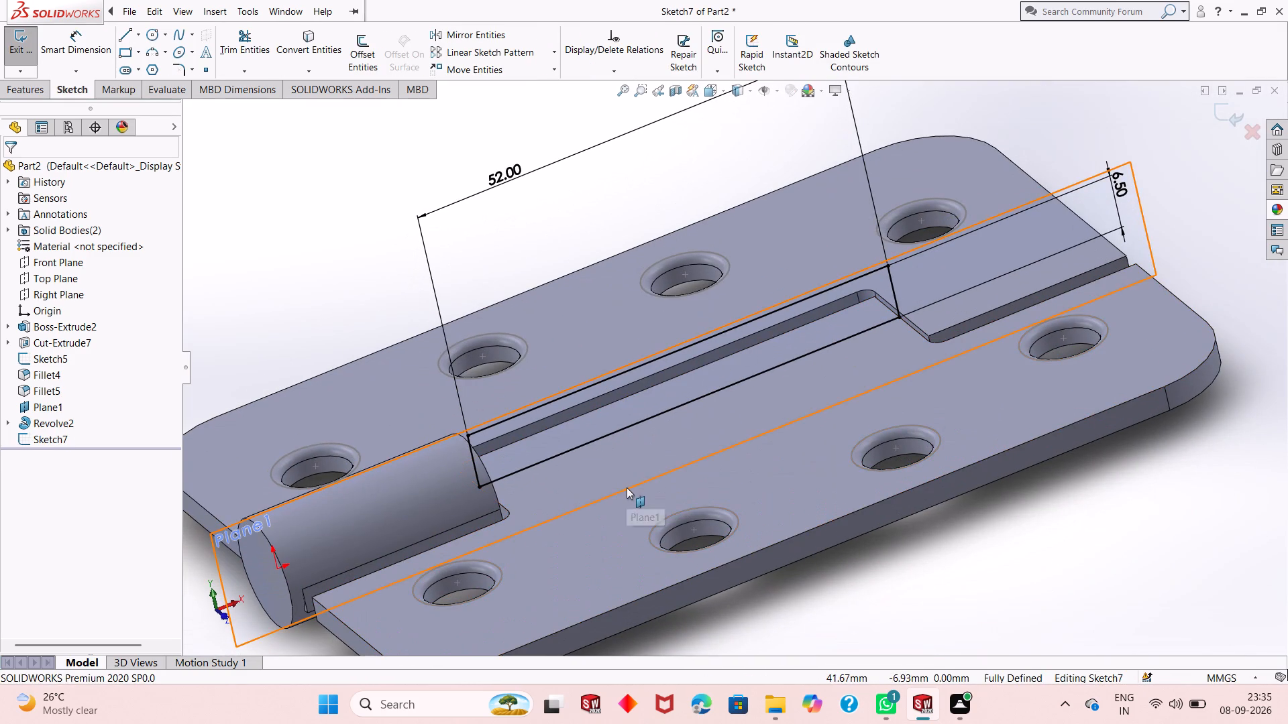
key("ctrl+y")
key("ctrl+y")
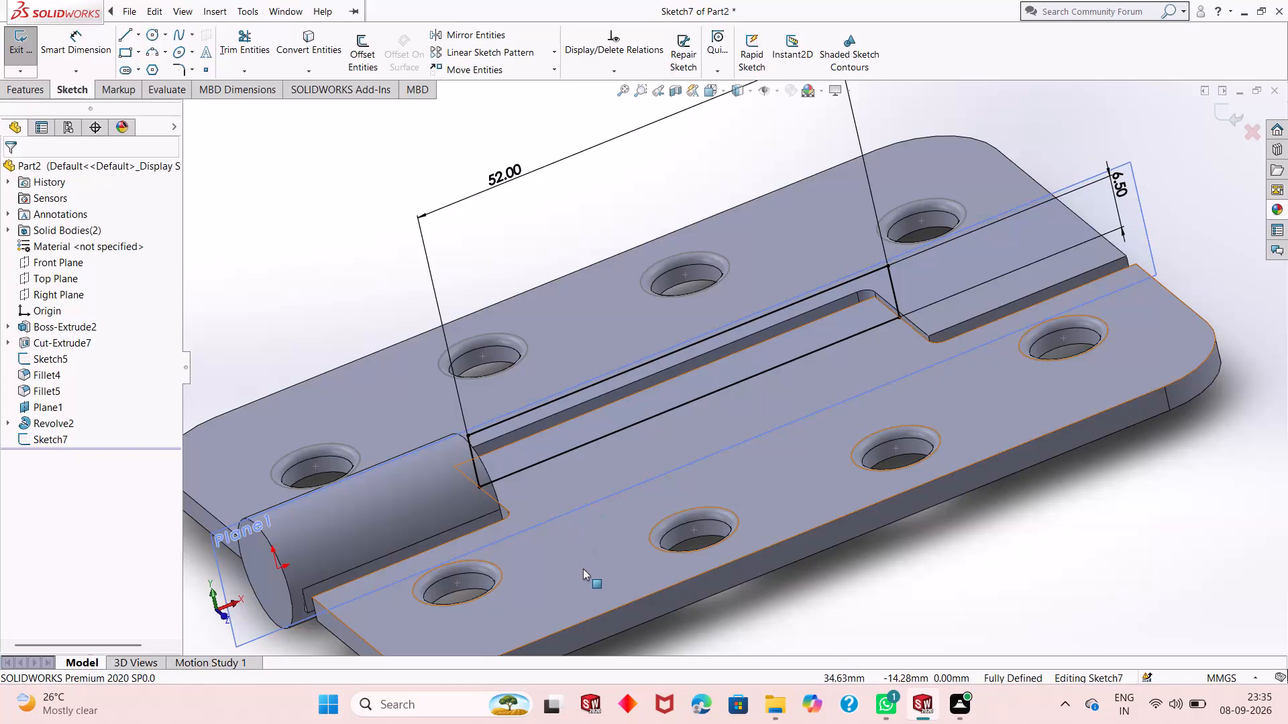
Examine the middle knuckle's rectangle sketch against the end knuckle, the plate notches and the holes from above, the underside and the ends.
scroll(592, 570, "up", 2)
middle_click_drag(574, 592, 645, 251)
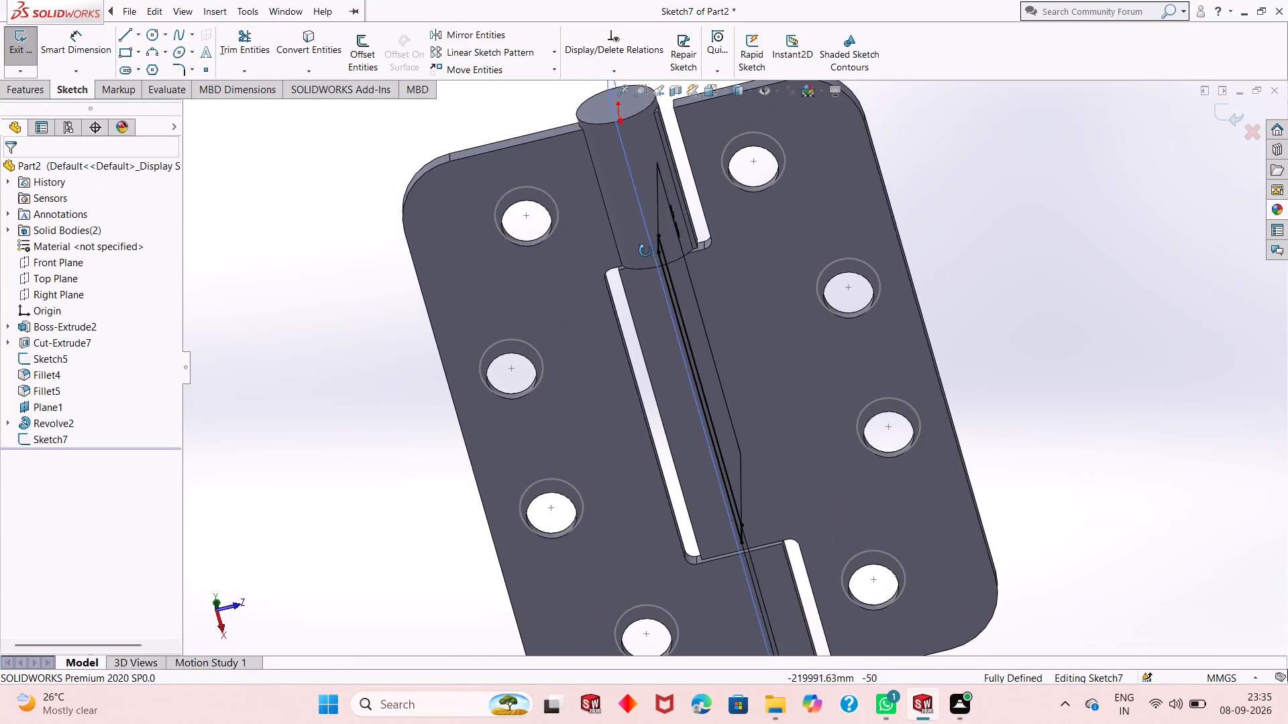
middle_click_drag(645, 251, 648, 246)
middle_click_drag(610, 370, 735, 302)
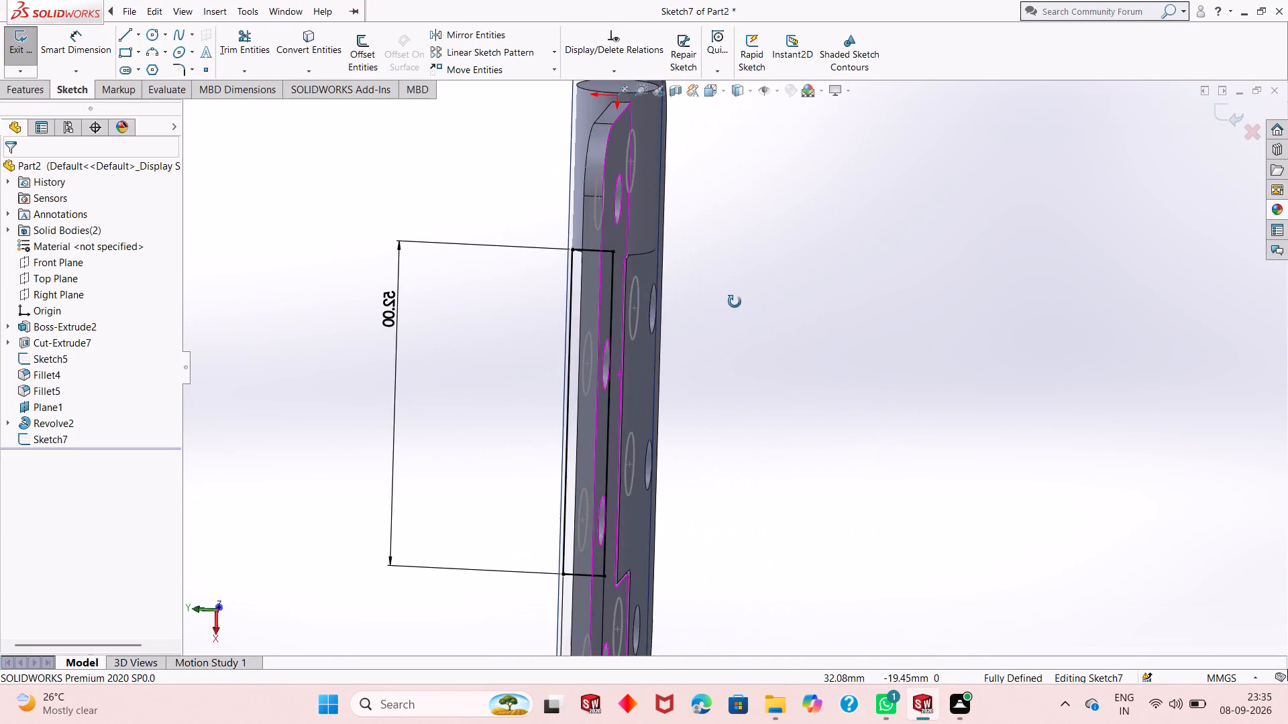
middle_click_drag(735, 302, 568, 320)
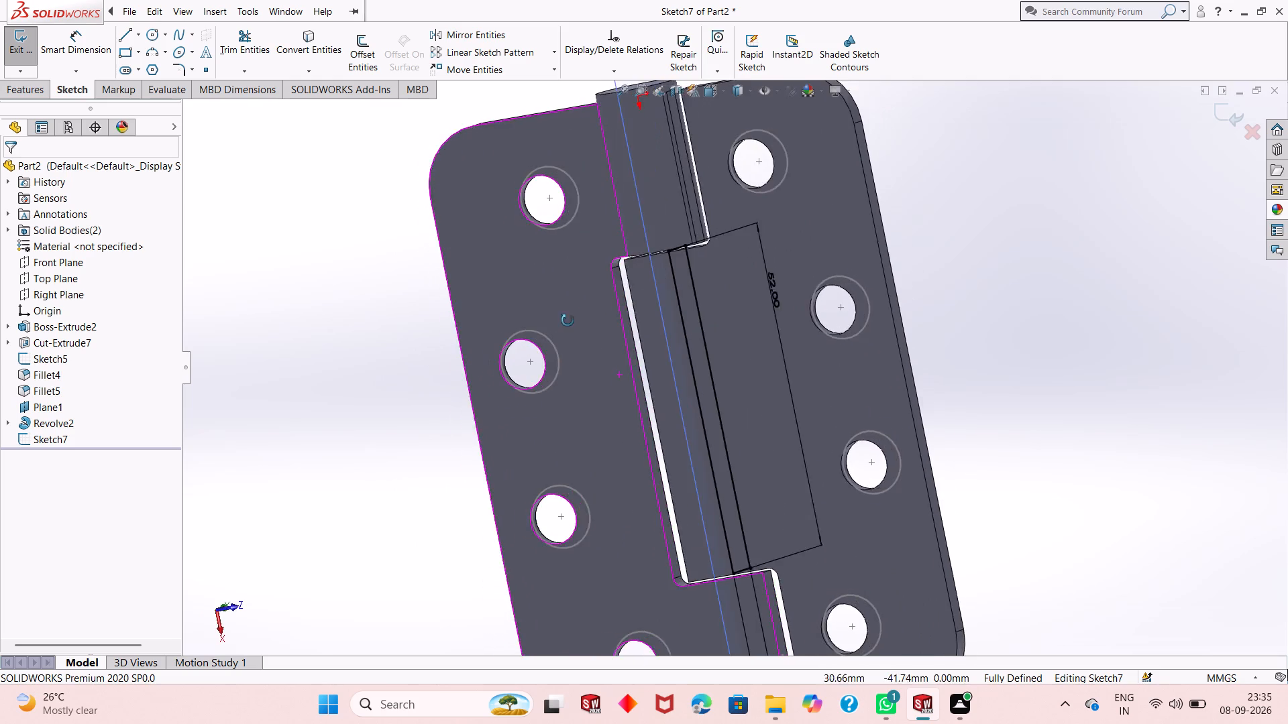
middle_click_drag(568, 320, 387, 213)
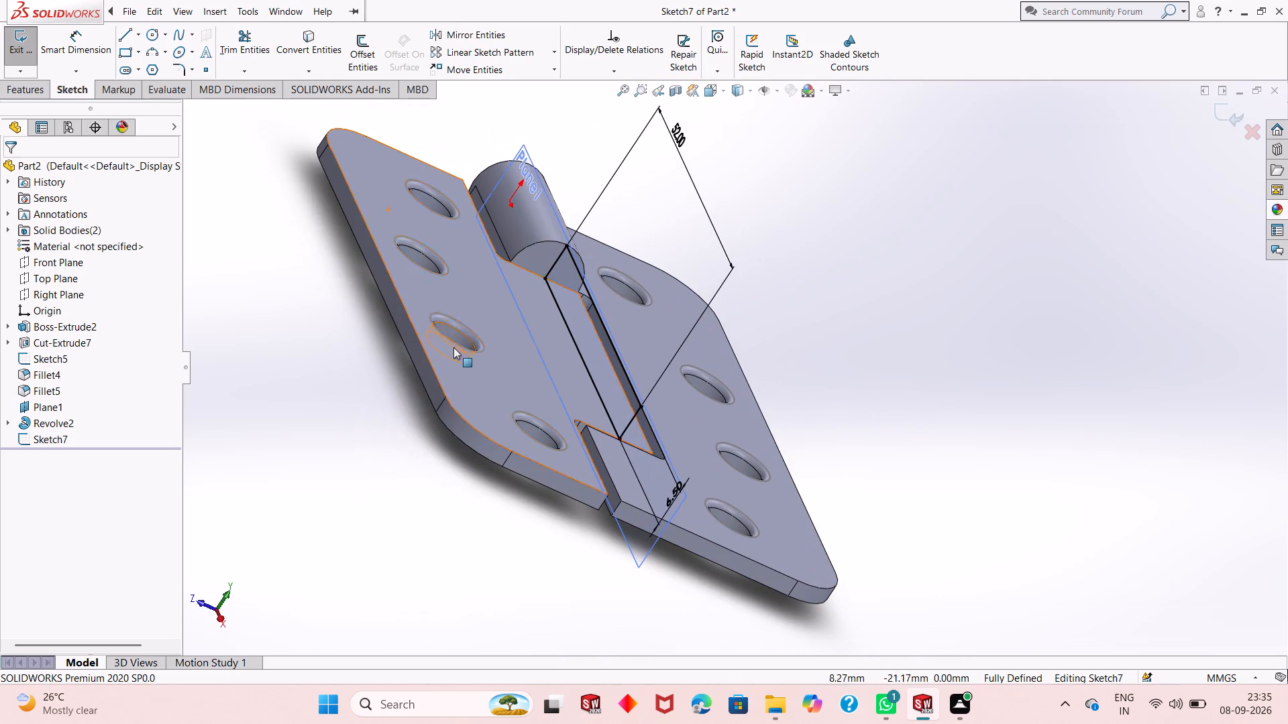
middle_click_drag(480, 524, 651, 304)
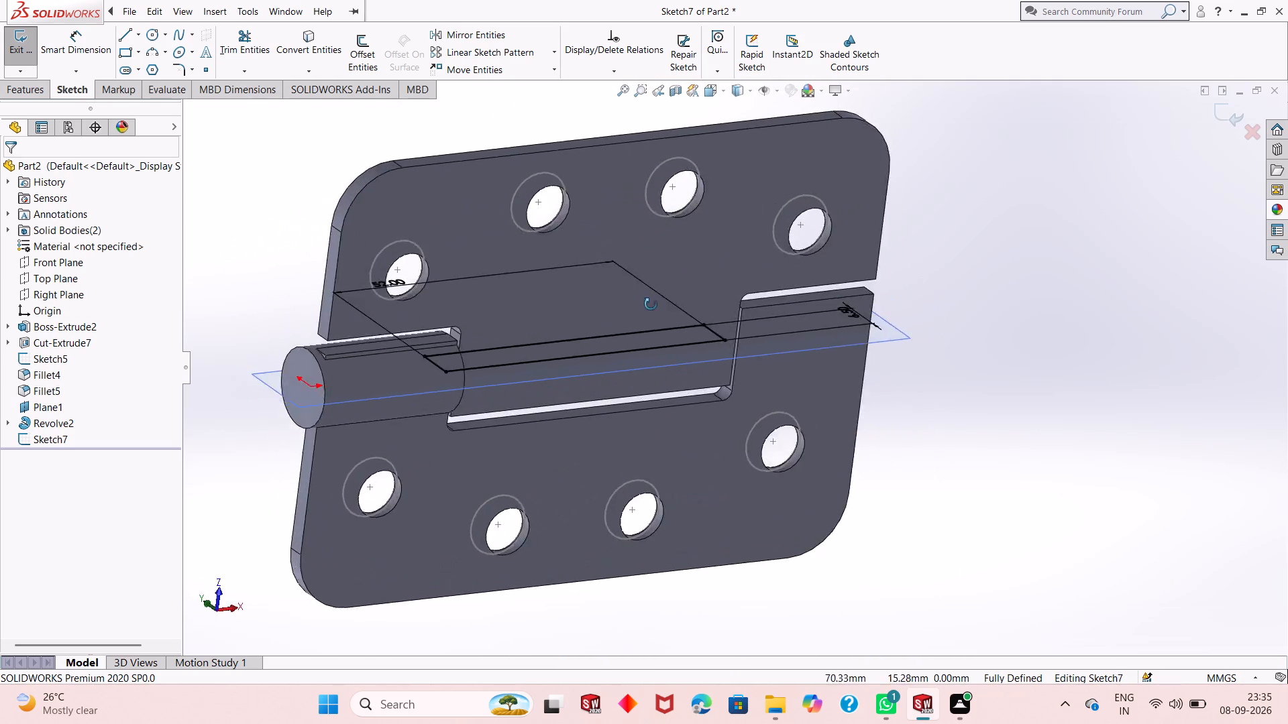
middle_click_drag(651, 304, 831, 328)
middle_click_drag(551, 560, 578, 412)
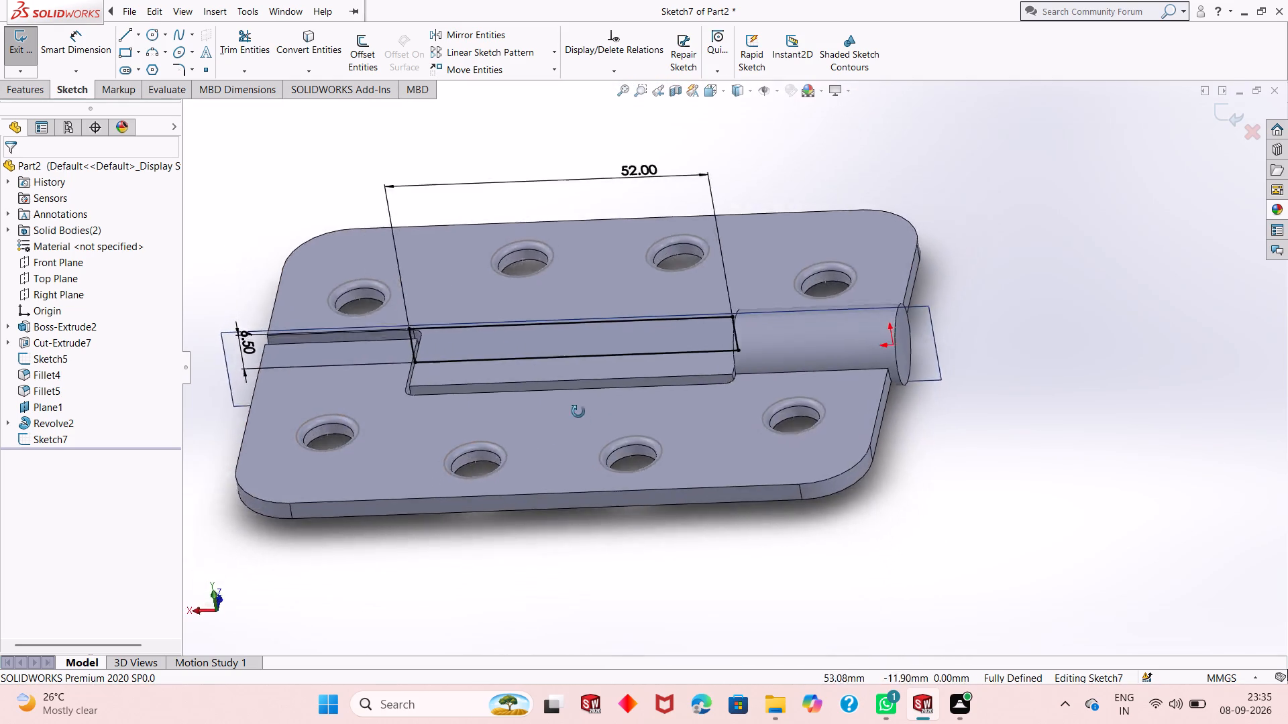
middle_click_drag(578, 412, 678, 302)
middle_click_drag(578, 424, 898, 431)
middle_click_drag(683, 552, 680, 454)
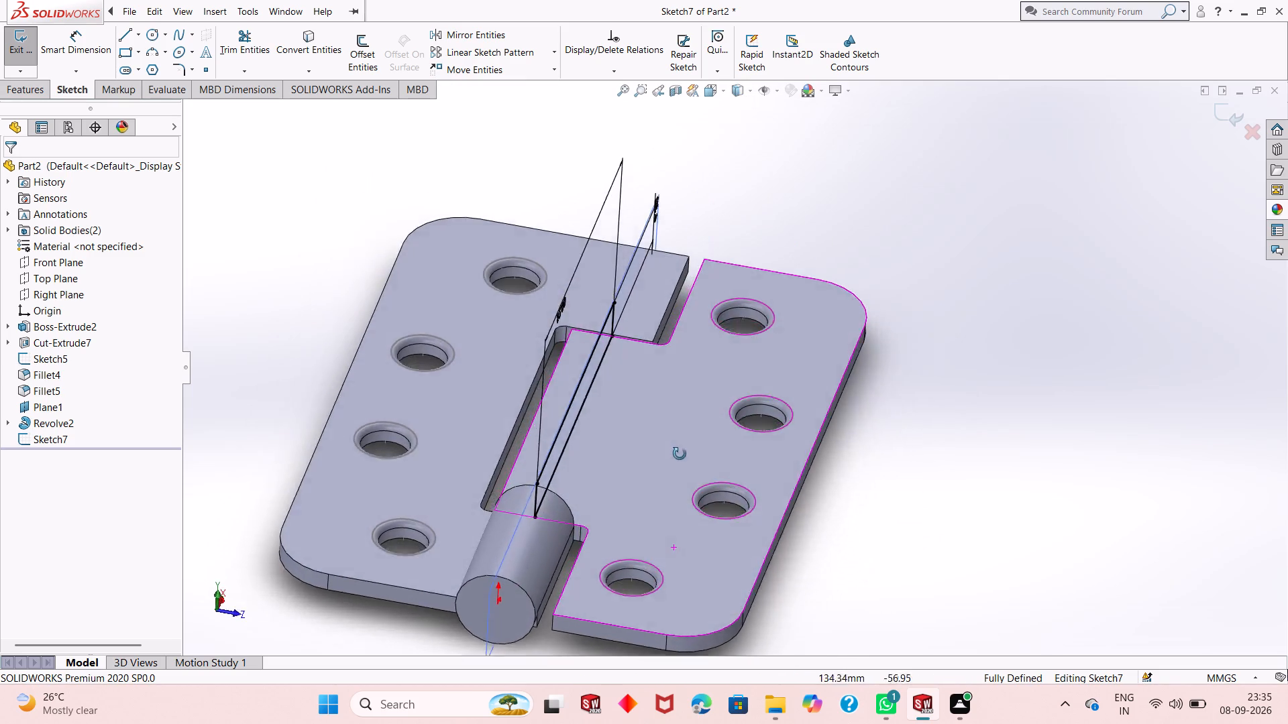
middle_click_drag(680, 454, 691, 532)
scroll(563, 631, "up", 2)
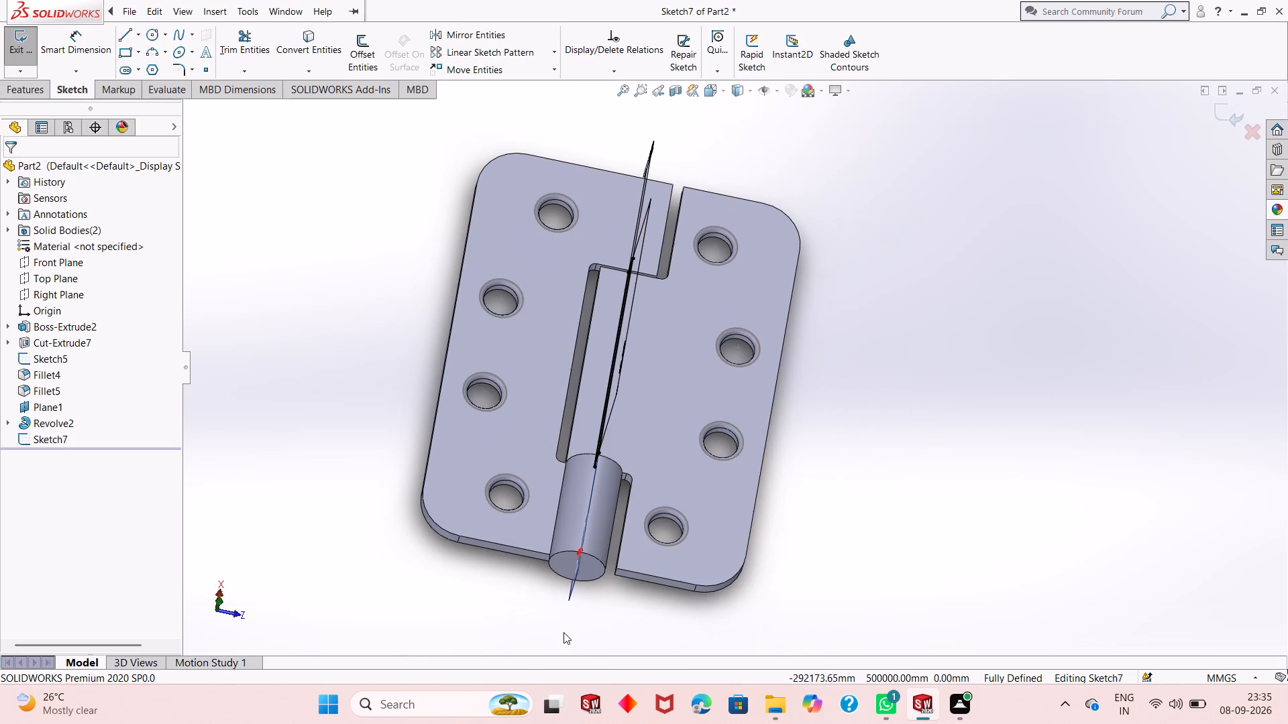
scroll(641, 592, "down", 1)
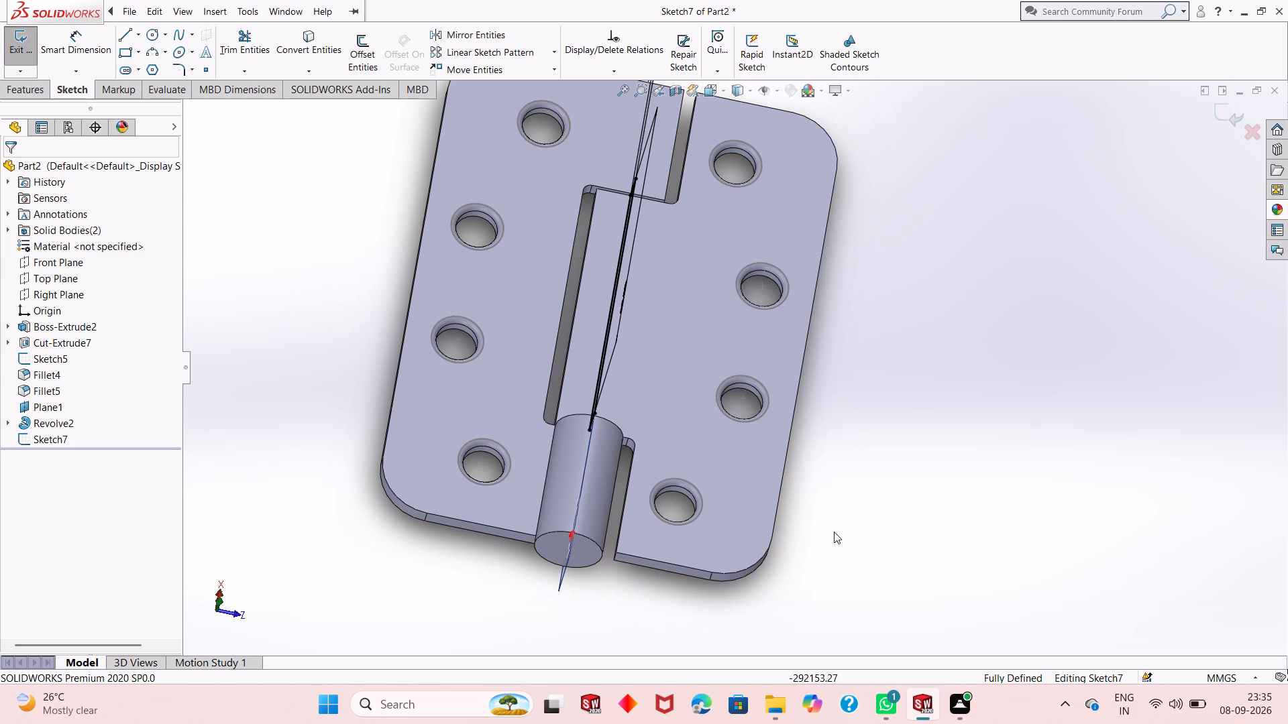
scroll(671, 455, "up", 1)
middle_click_drag(702, 480, 682, 457)
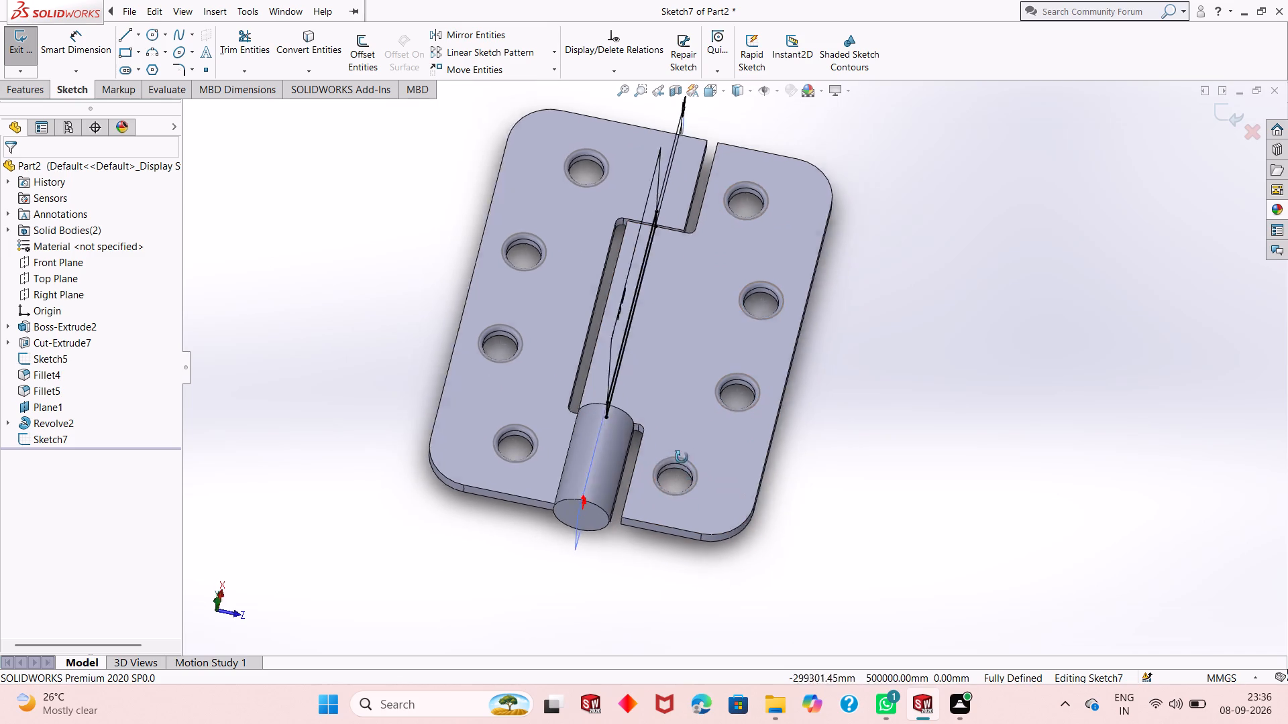
middle_click_drag(682, 457, 788, 265)
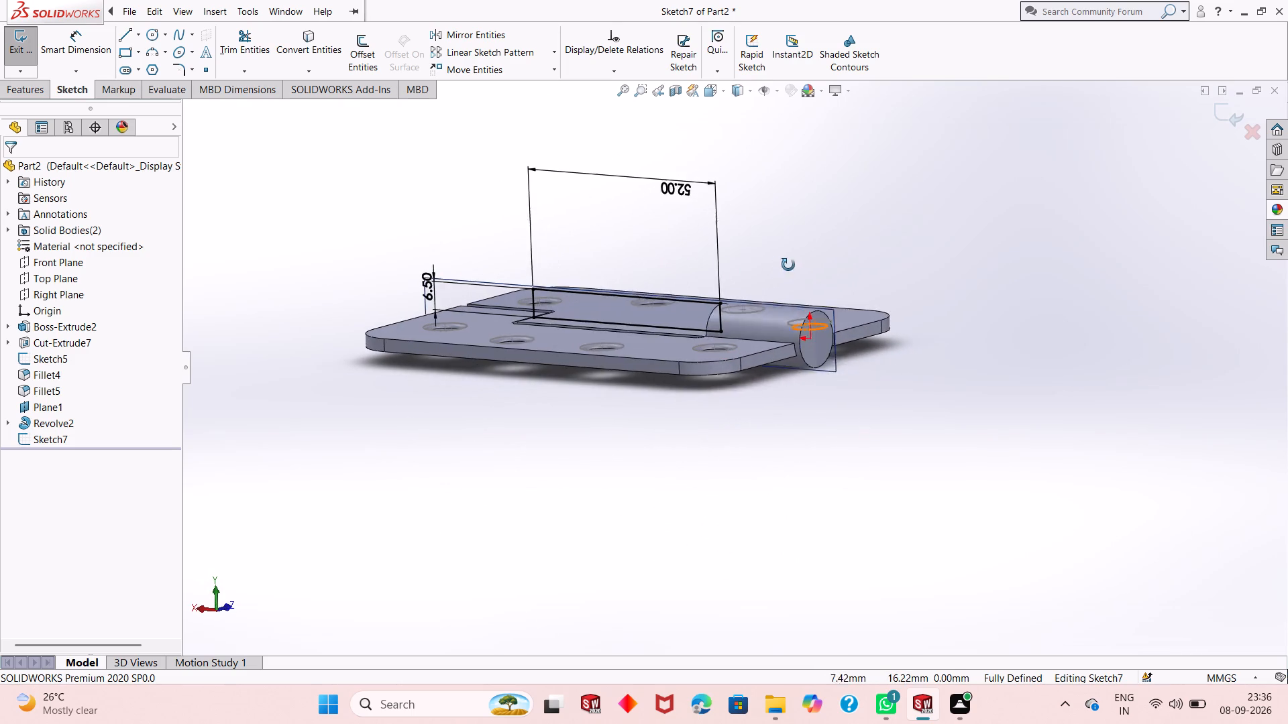
middle_click_drag(788, 265, 794, 264)
scroll(741, 290, "up", 2)
scroll(710, 314, "down", 4)
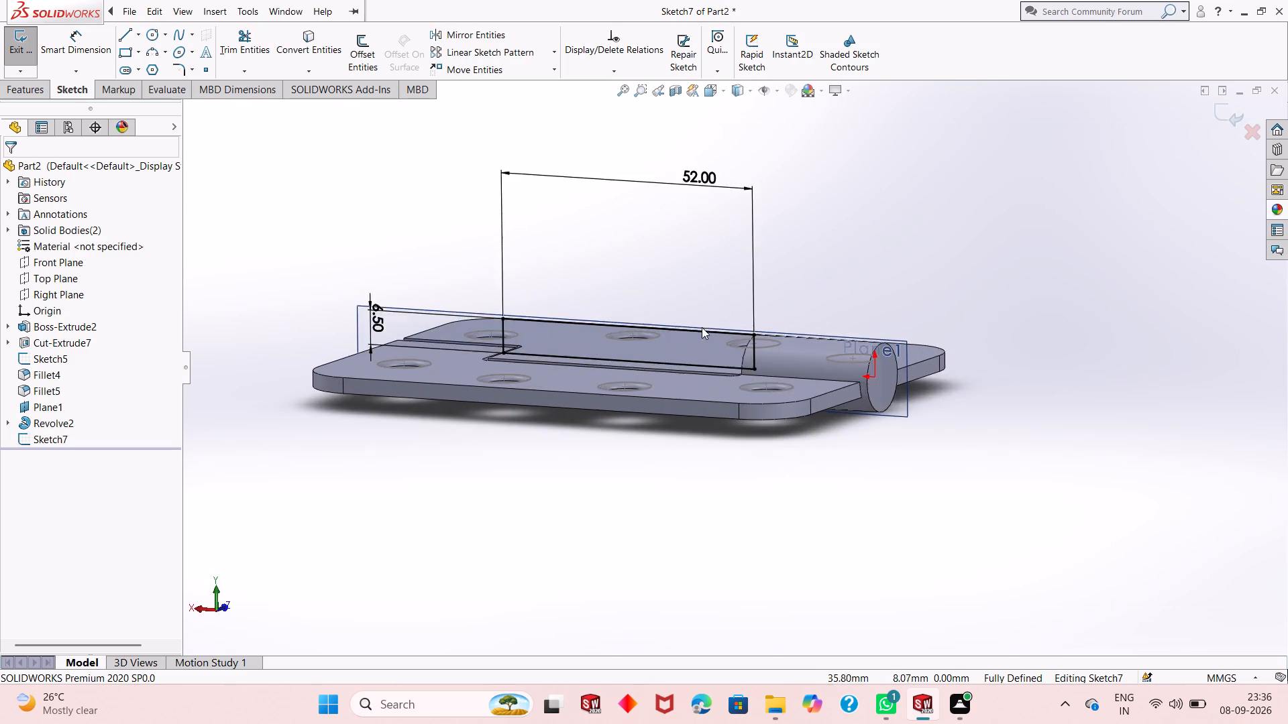
scroll(702, 327, "down", 2)
scroll(739, 394, "up", 3)
middle_click_drag(906, 478, 830, 442)
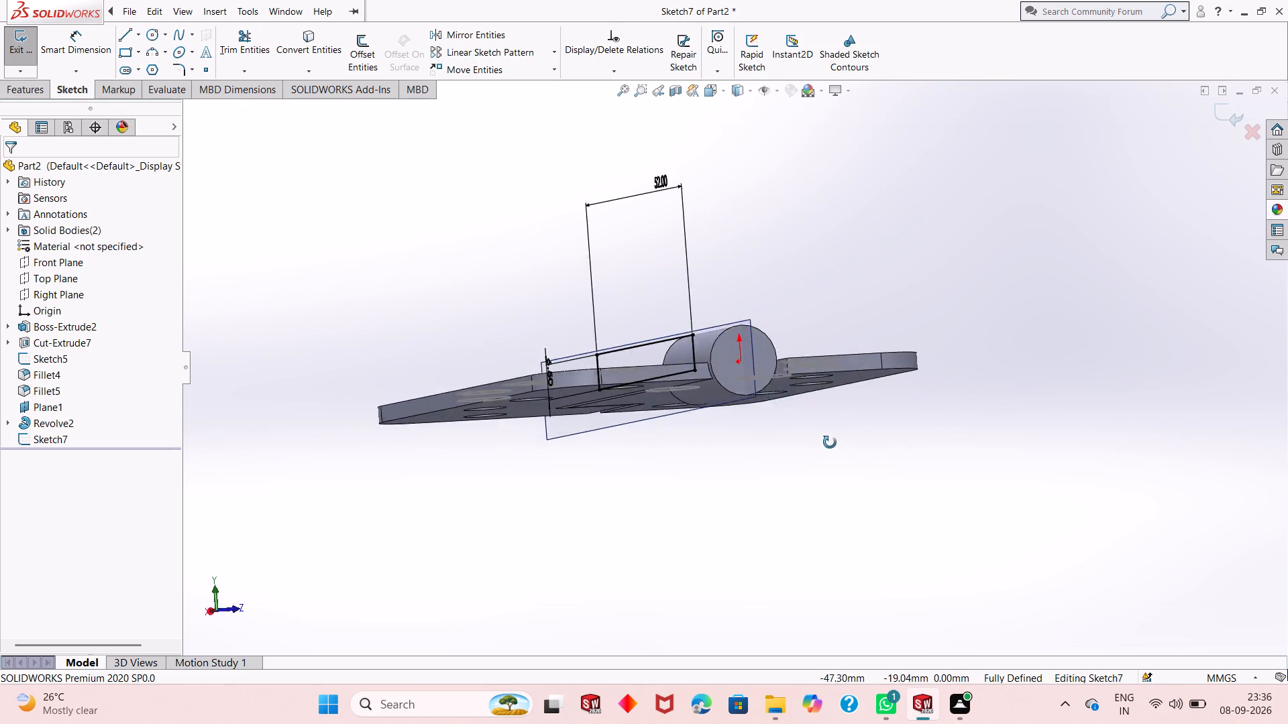
middle_click_drag(830, 442, 731, 497)
scroll(714, 483, "up", 1)
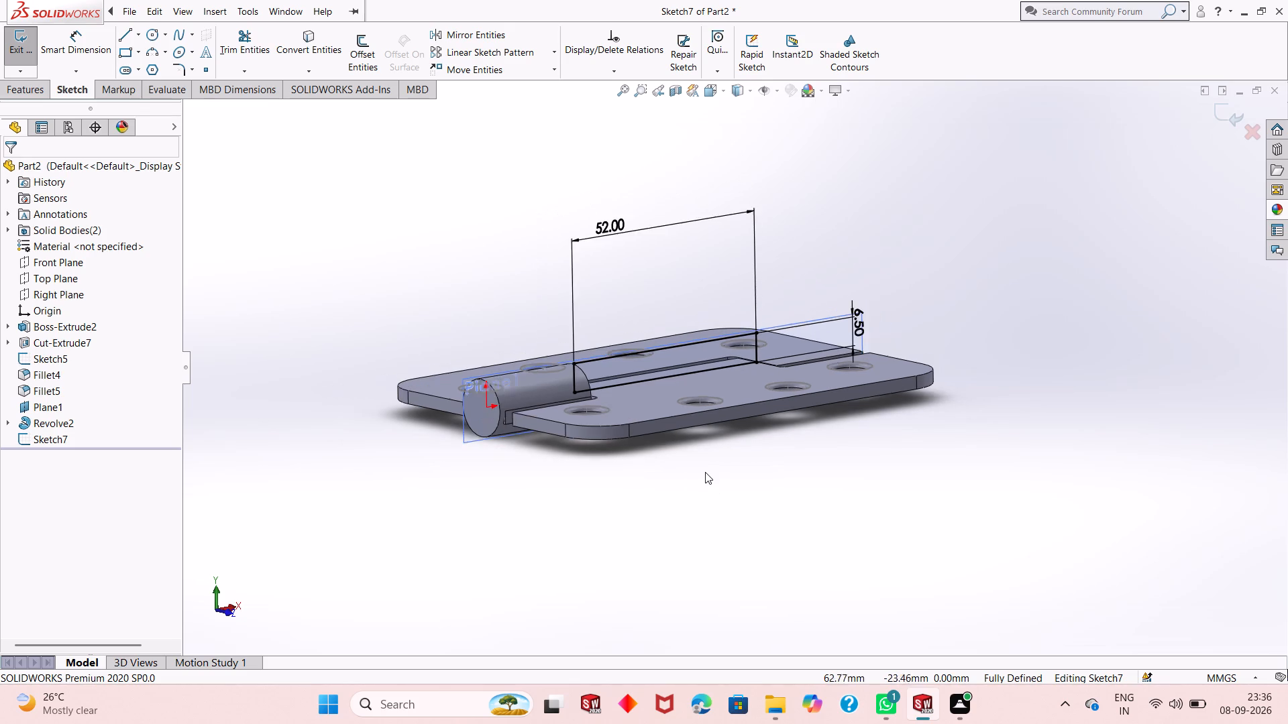
scroll(703, 471, "down", 2)
scroll(689, 469, "up", 1)
middle_click_drag(689, 469, 689, 517)
scroll(677, 408, "up", 2)
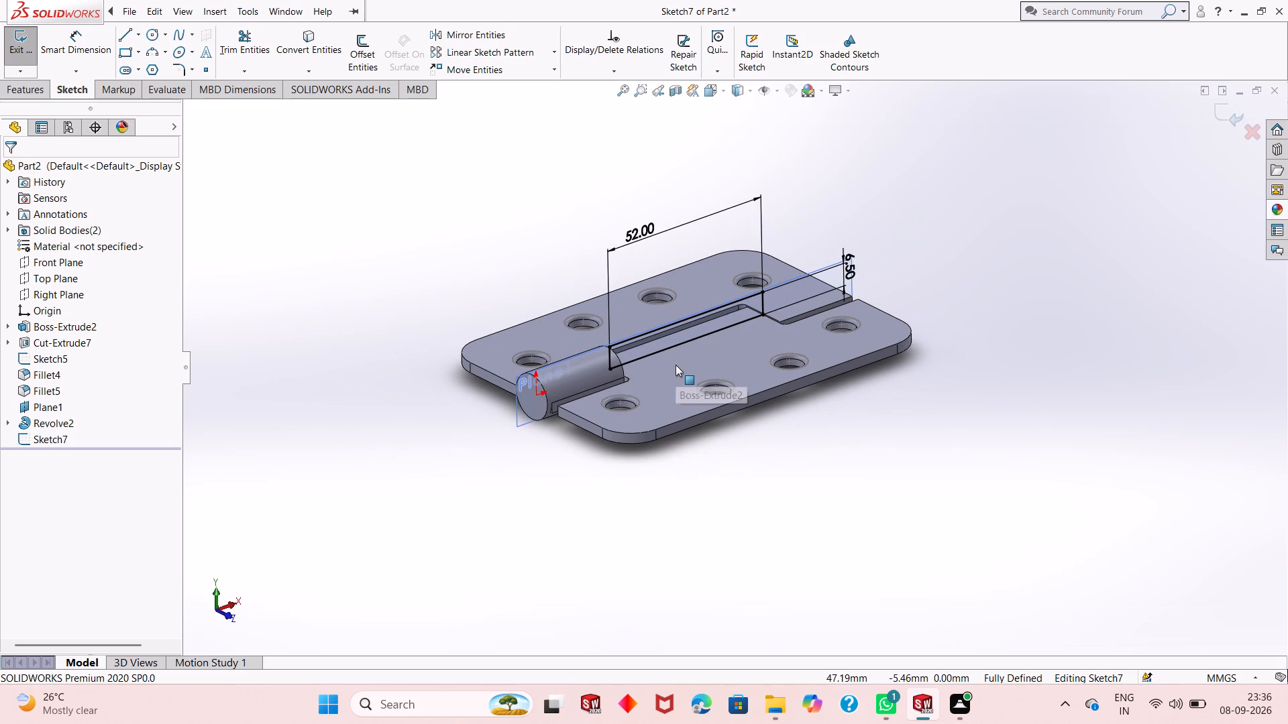
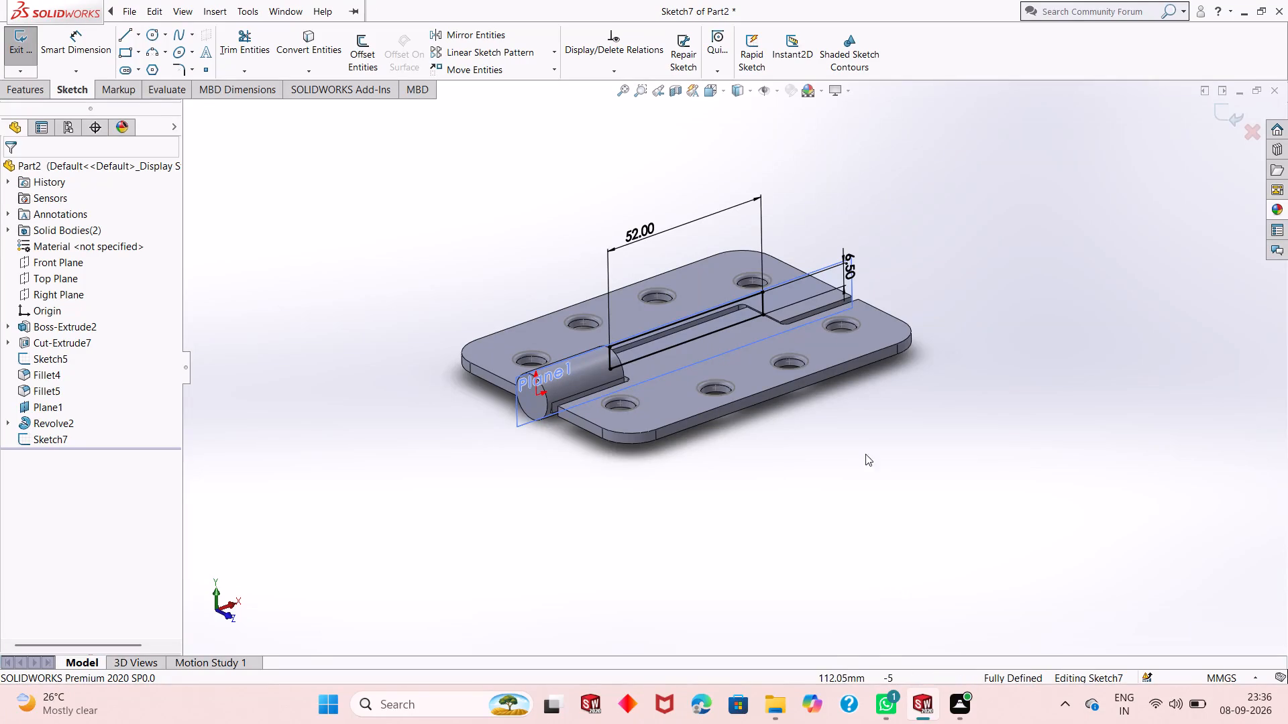
Revolve the middle knuckle's 52 by 6.5 mm rectangle a full 360 degrees about its lower long line, merging the result.
scroll(692, 340, "up", 2)
scroll(741, 344, "down", 5)
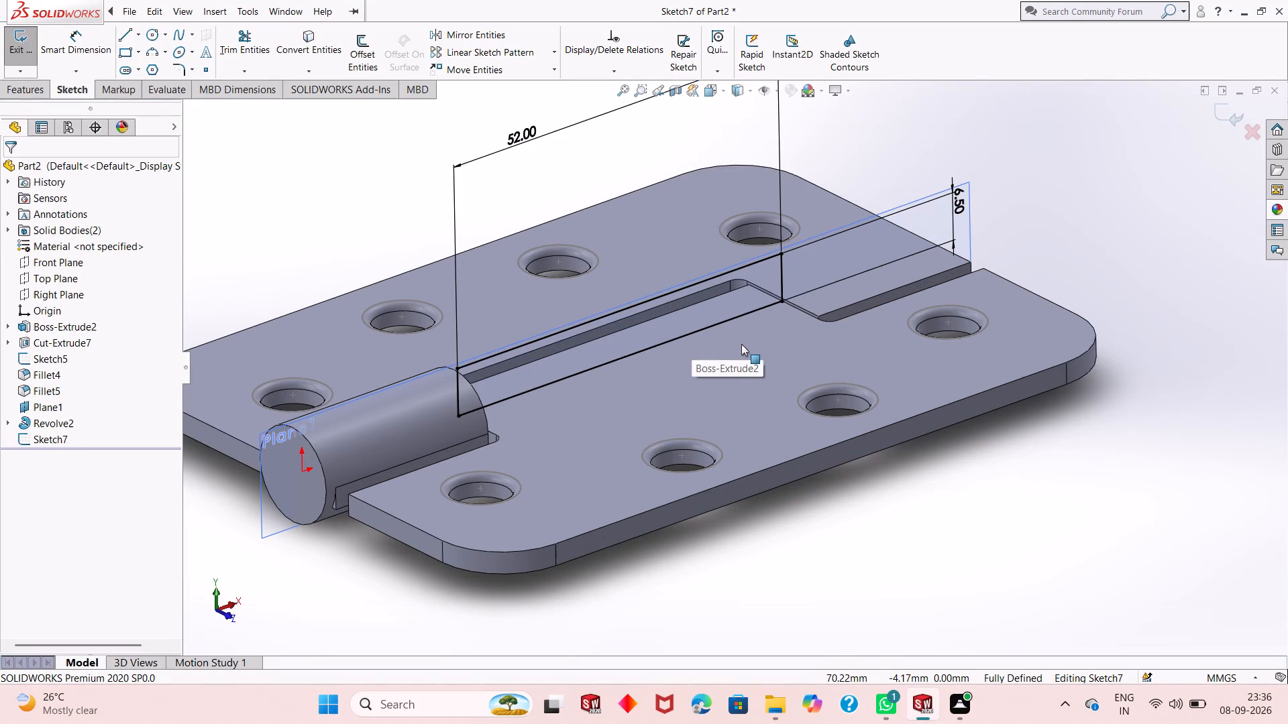
left_click(42, 88)
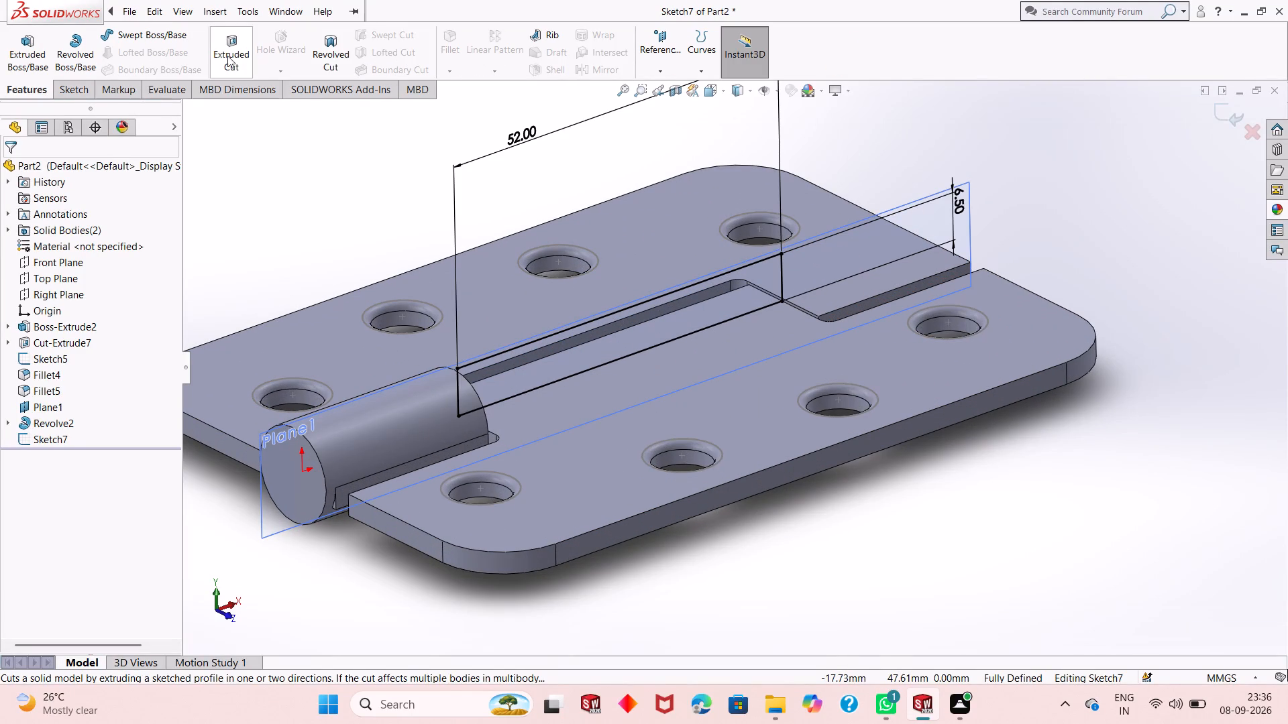
left_click(60, 62)
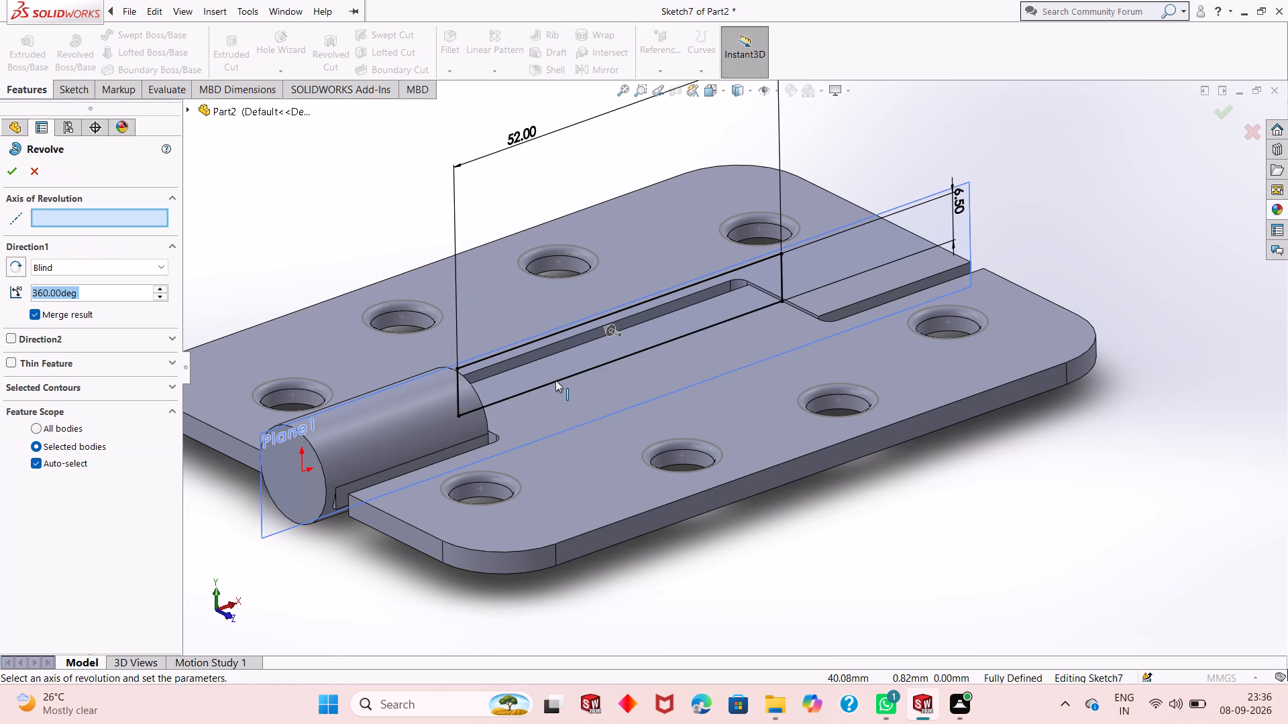
left_click(559, 383)
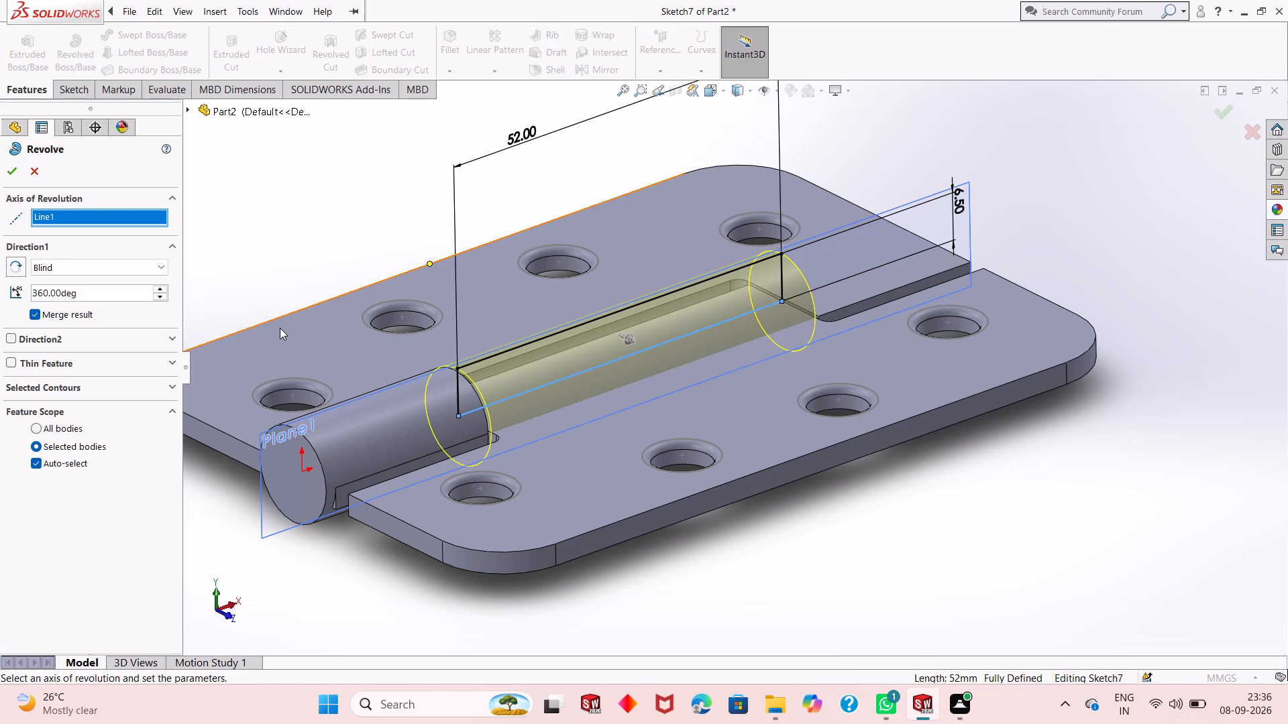
left_click(17, 178)
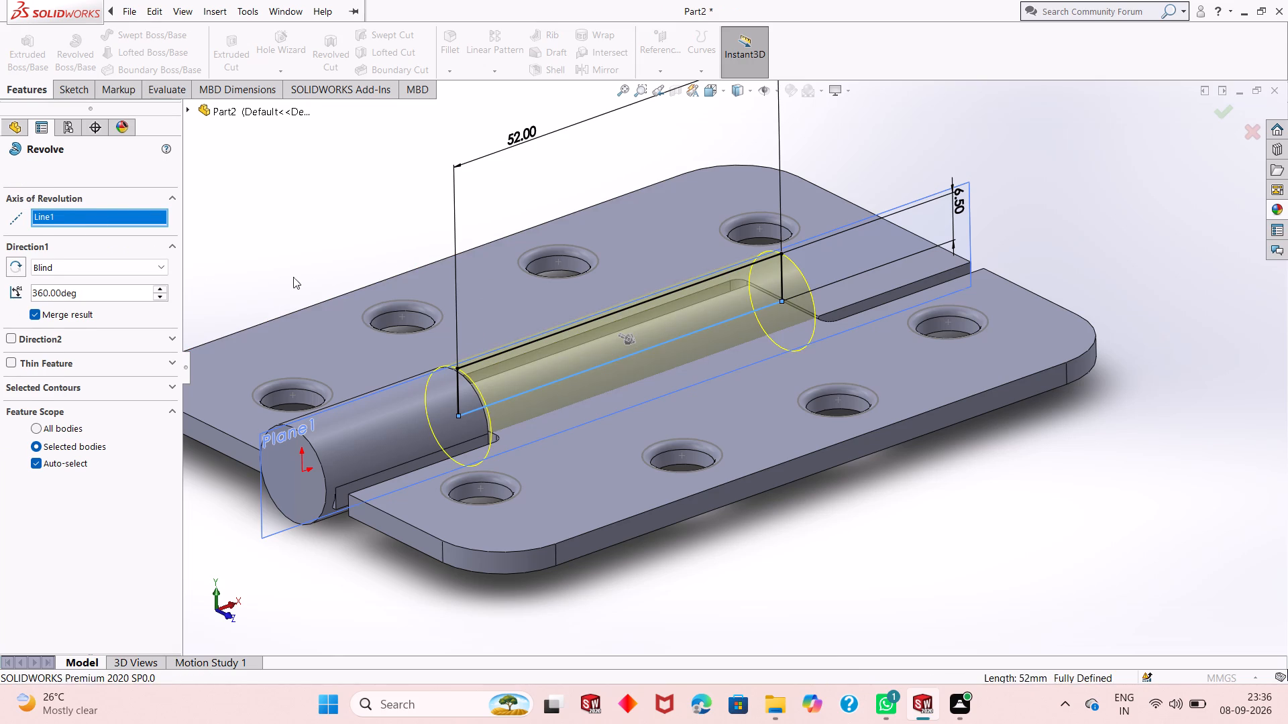
middle_click_drag(925, 492, 863, 522)
key("Escape")
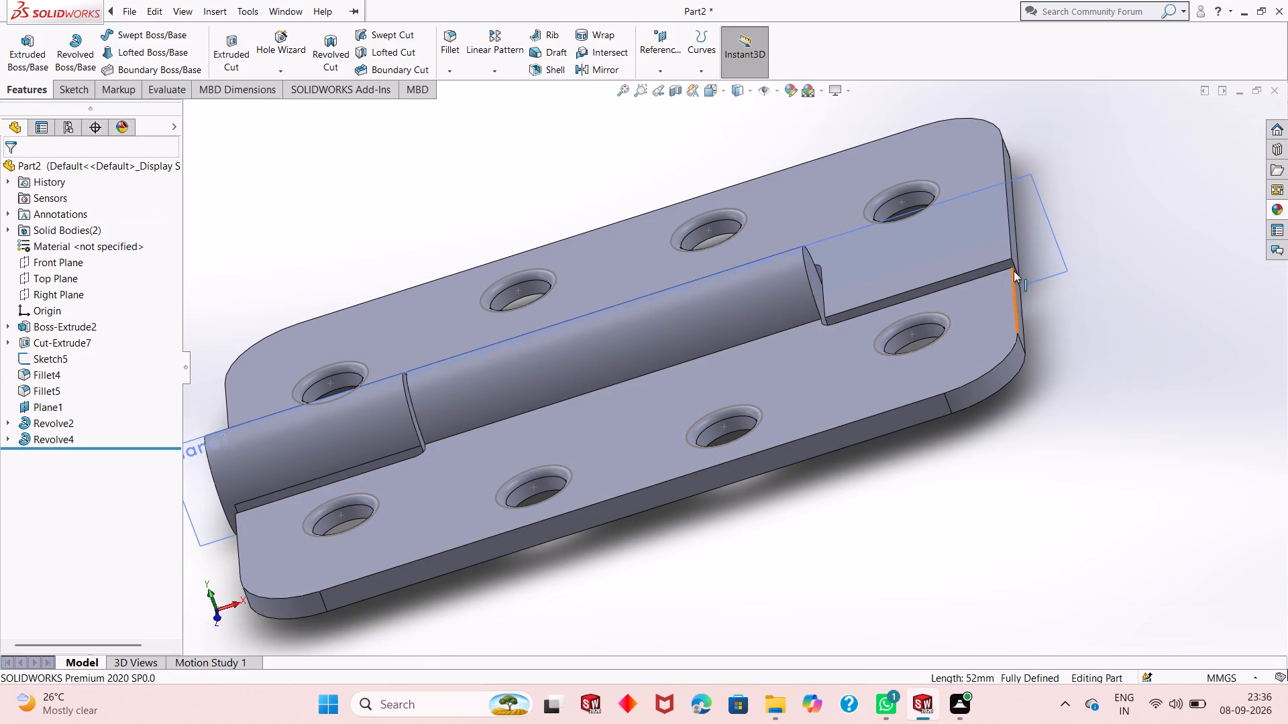
Sketch a corner rectangle 6.5 mm high and 26 mm long on Plane1, beyond the middle knuckle at the side without an end knuckle.
left_click(1030, 251)
left_click(1097, 209)
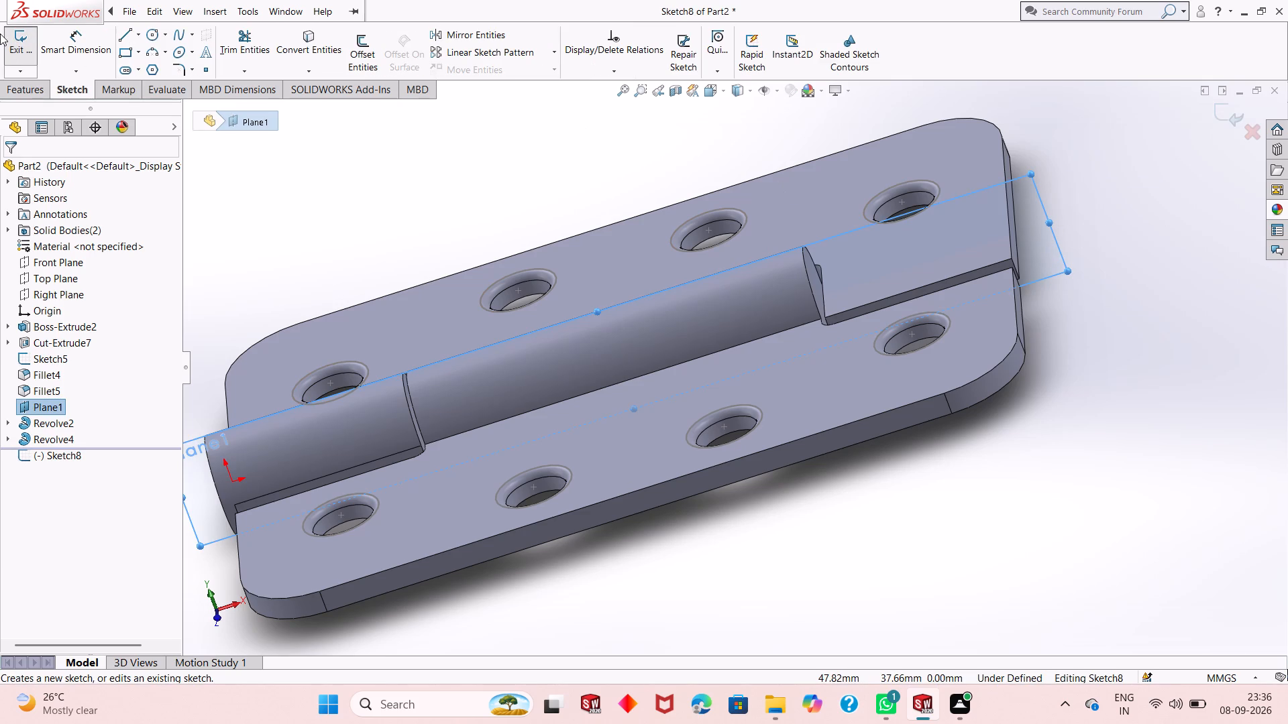
left_click(125, 54)
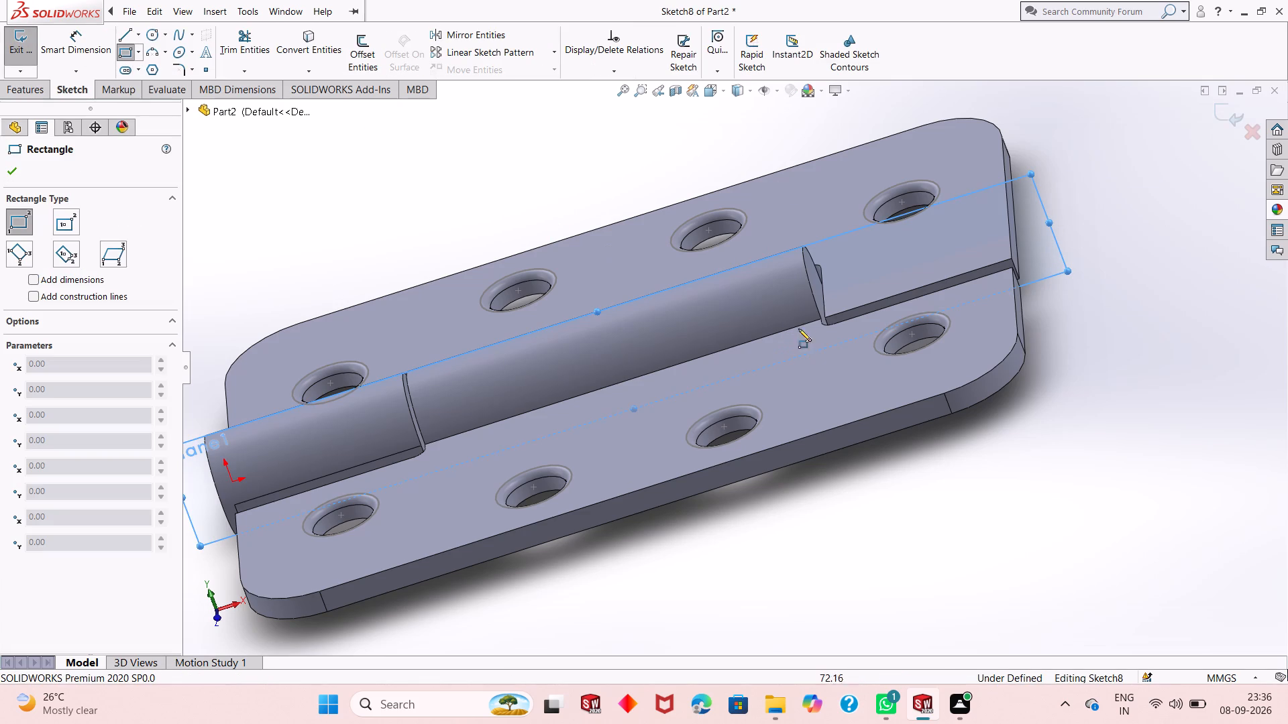
middle_click_drag(828, 298, 836, 314)
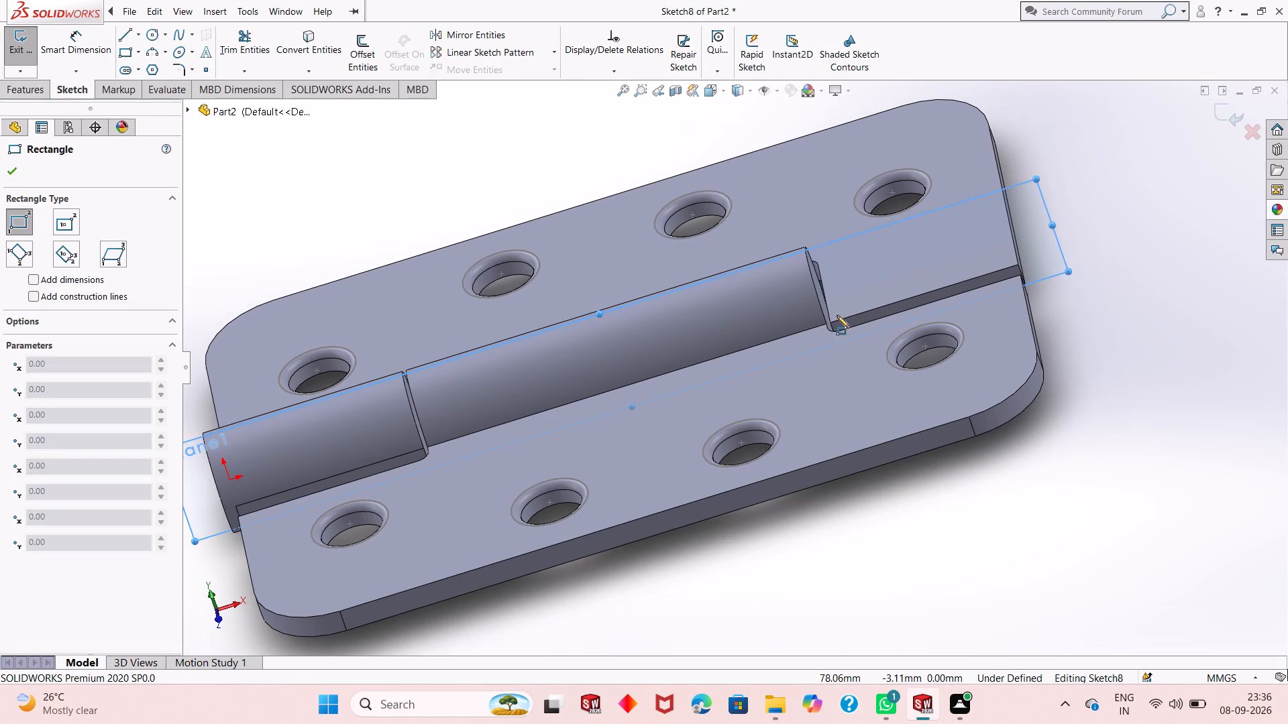
left_click(832, 299)
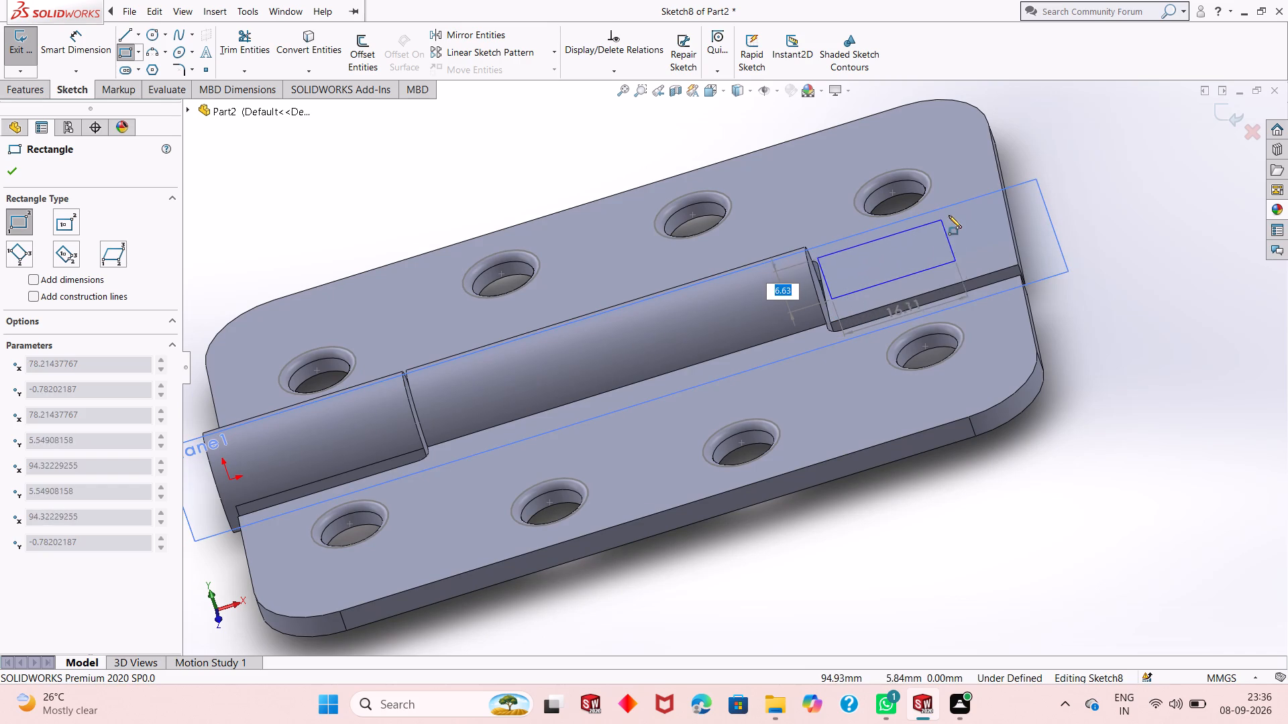
type("6.5")
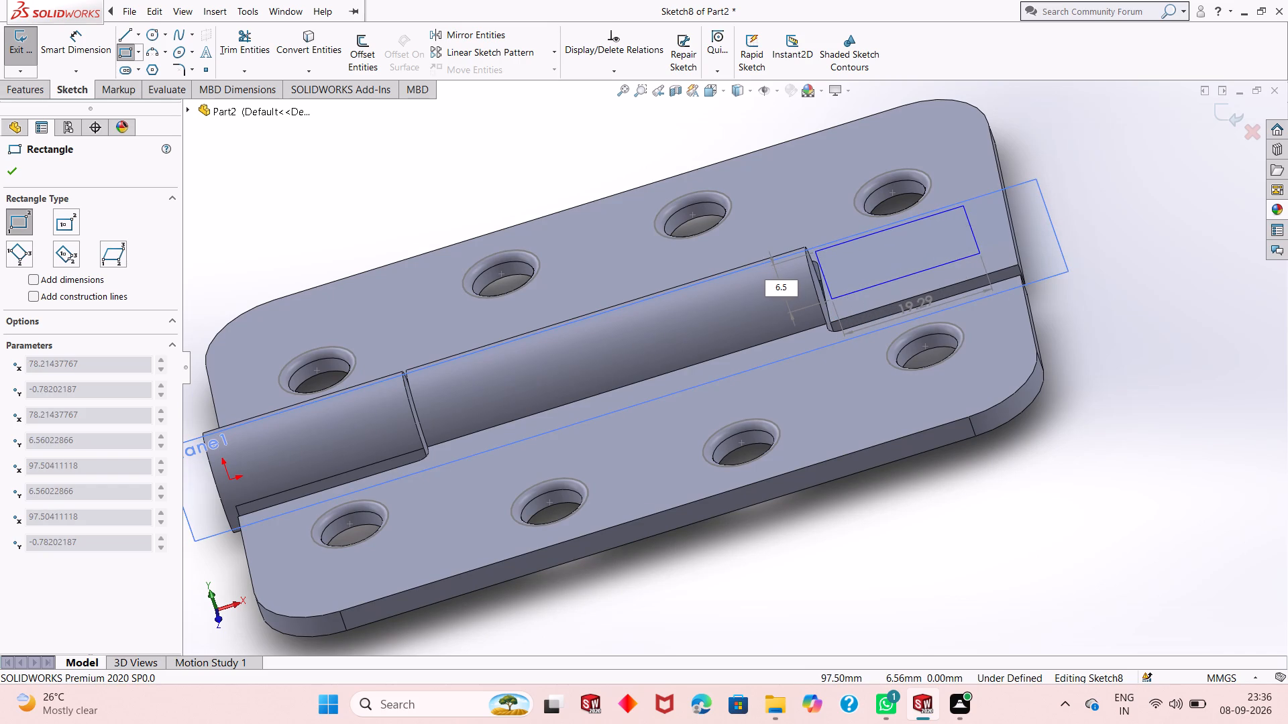
key("Tab")
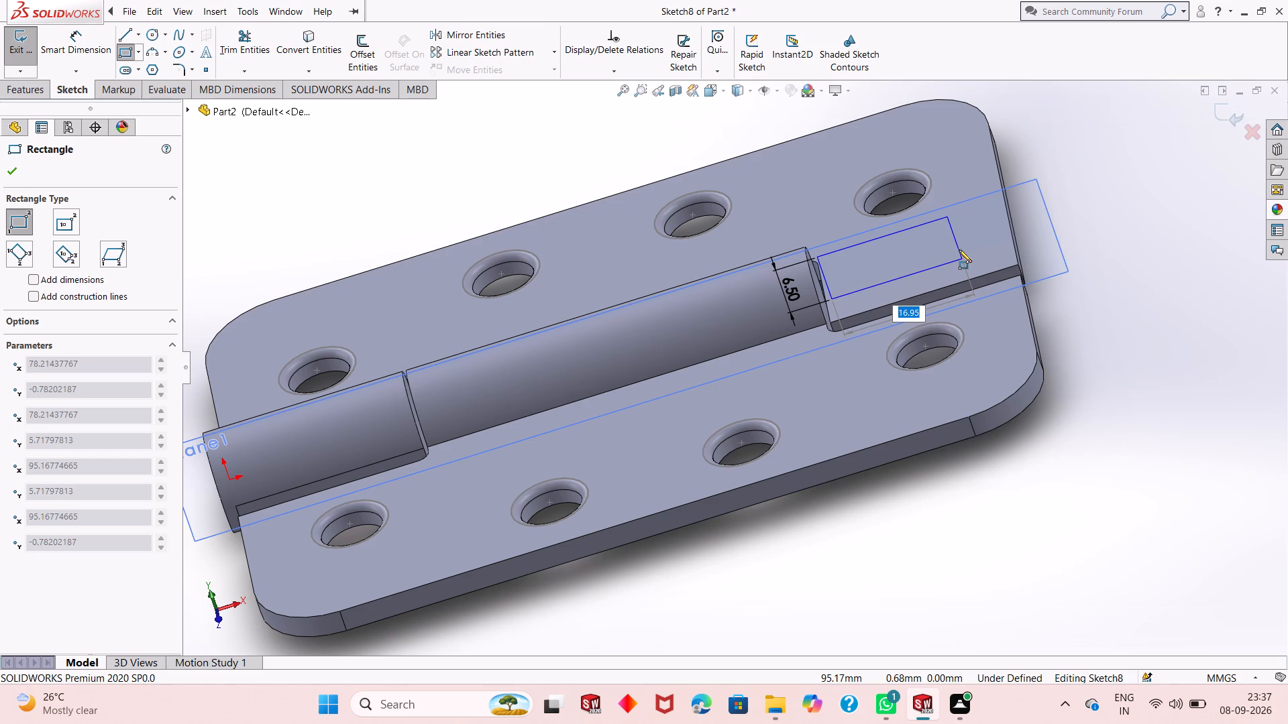
type("26")
key("Return")
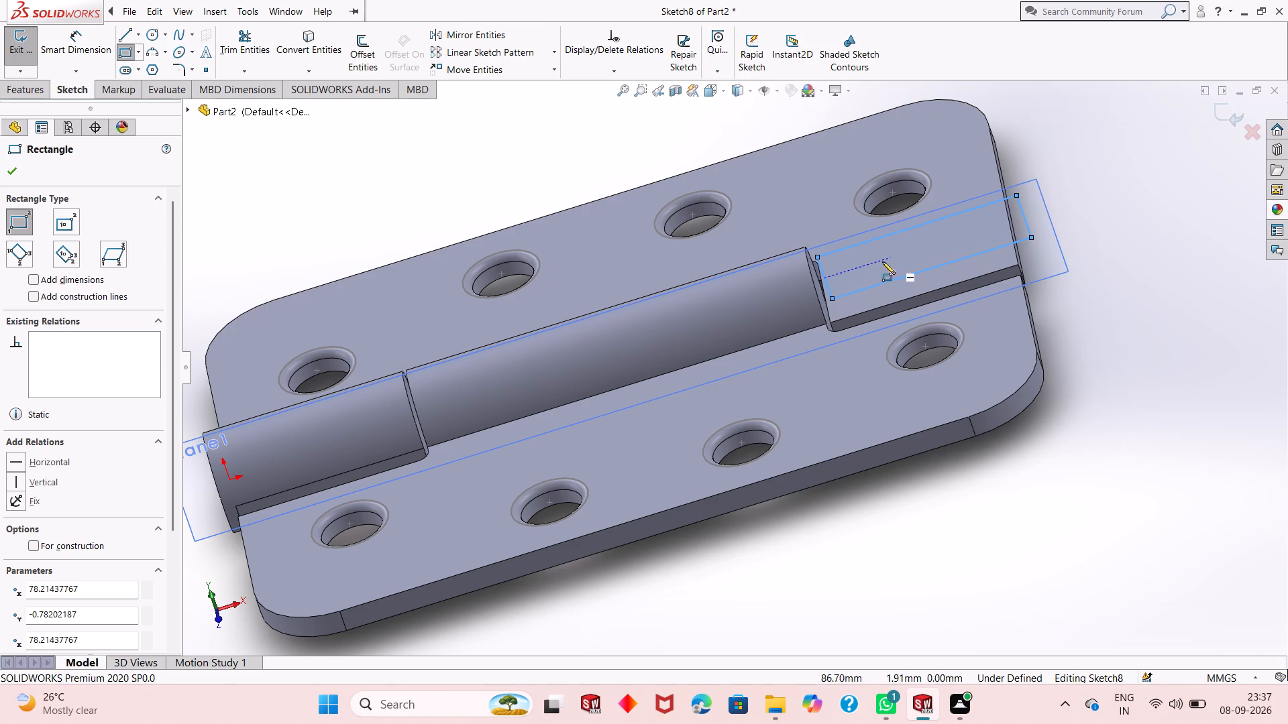
key("Escape")
Add a Pierce relation between the new rectangle's lower inner corner and the notch edge at the middle knuckle's end.
middle_click_drag(855, 295, 849, 253)
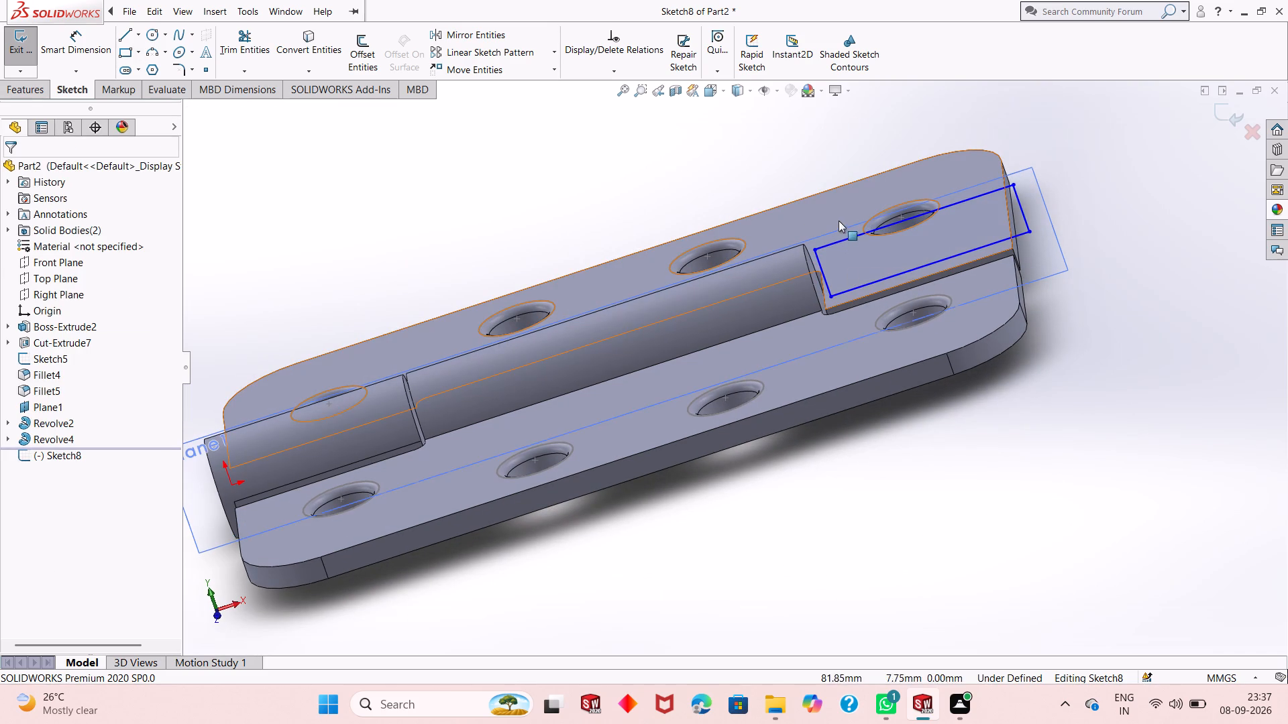
scroll(832, 292, "down", 7)
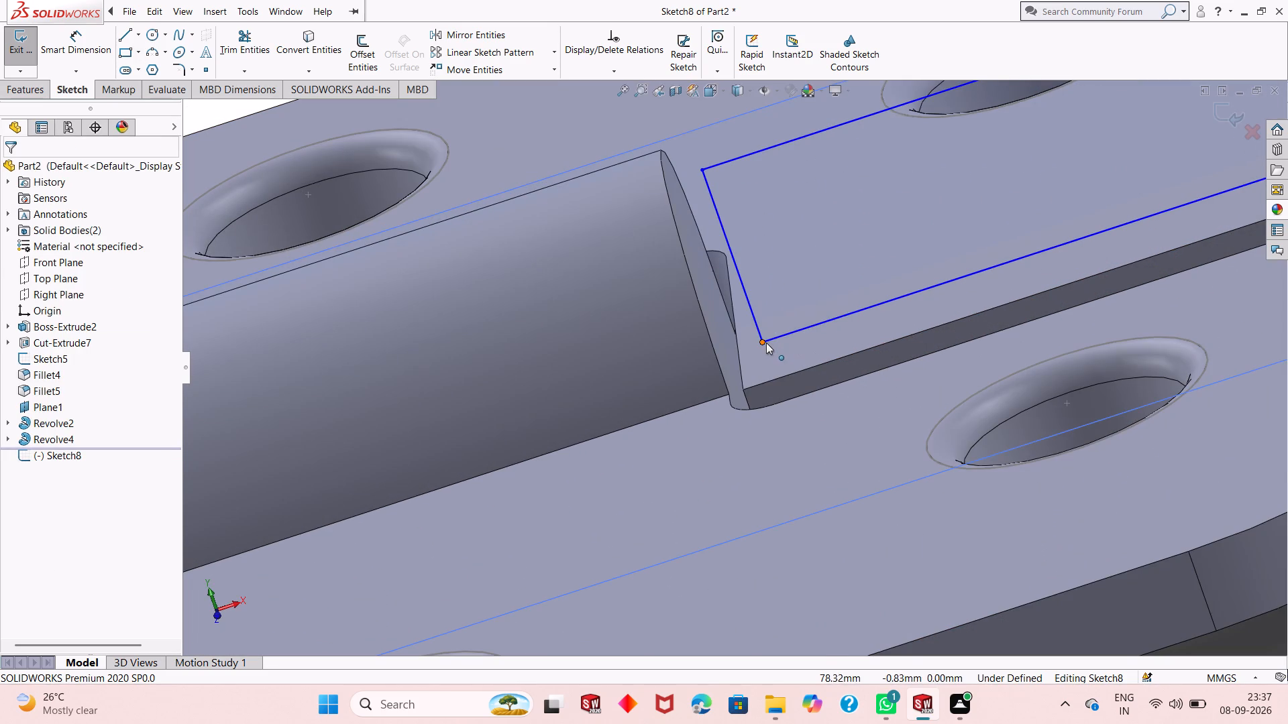
left_click(766, 343)
left_click(739, 359, "ctrl")
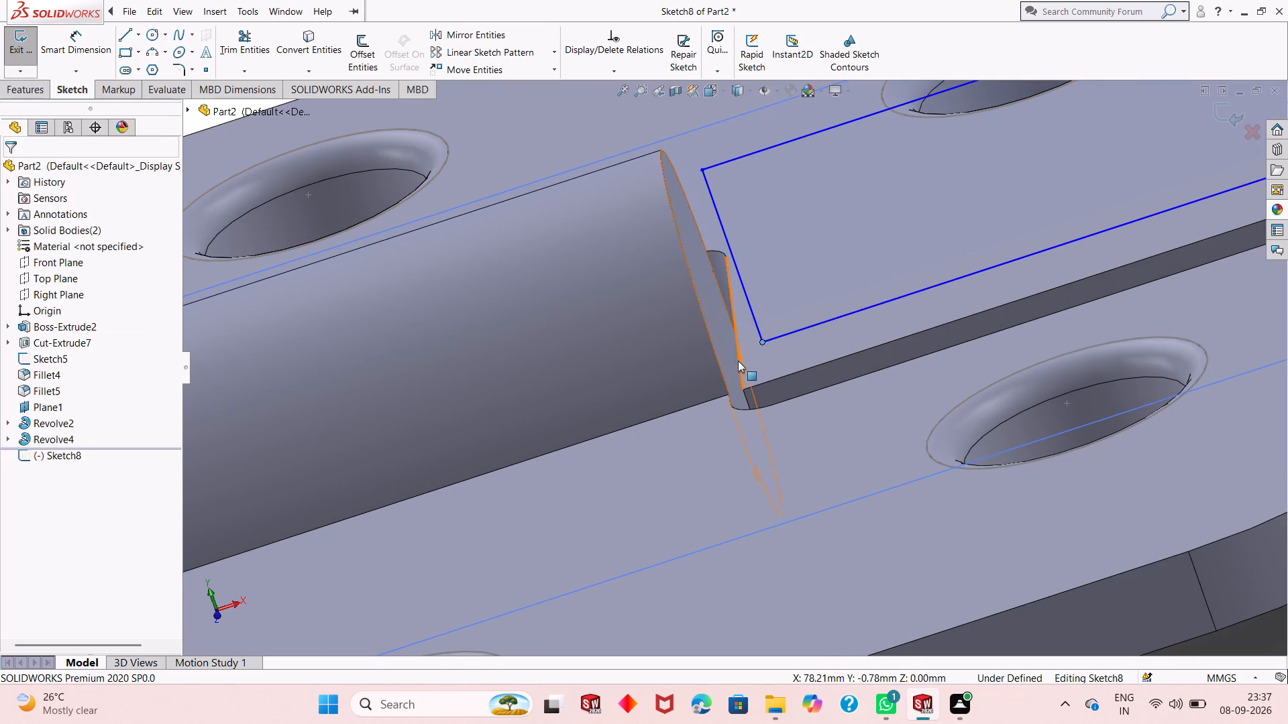
key("Escape")
key("Escape")
key("Escape")
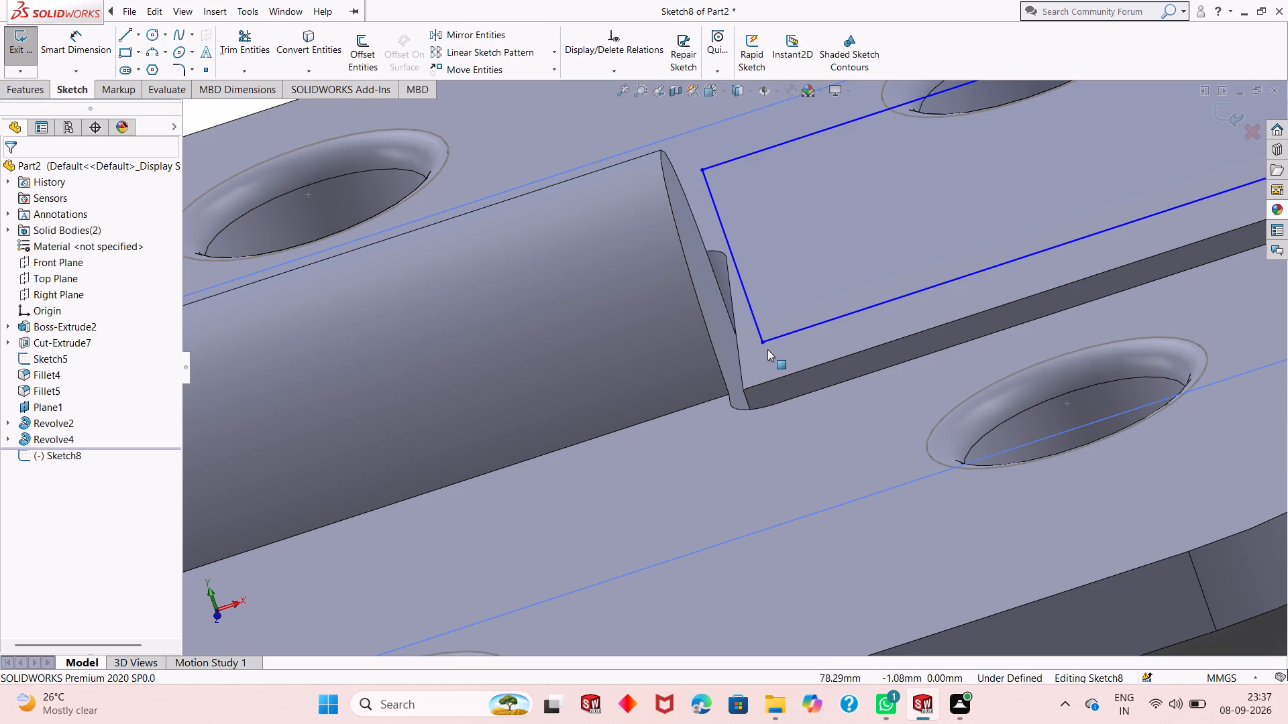
left_click(766, 341)
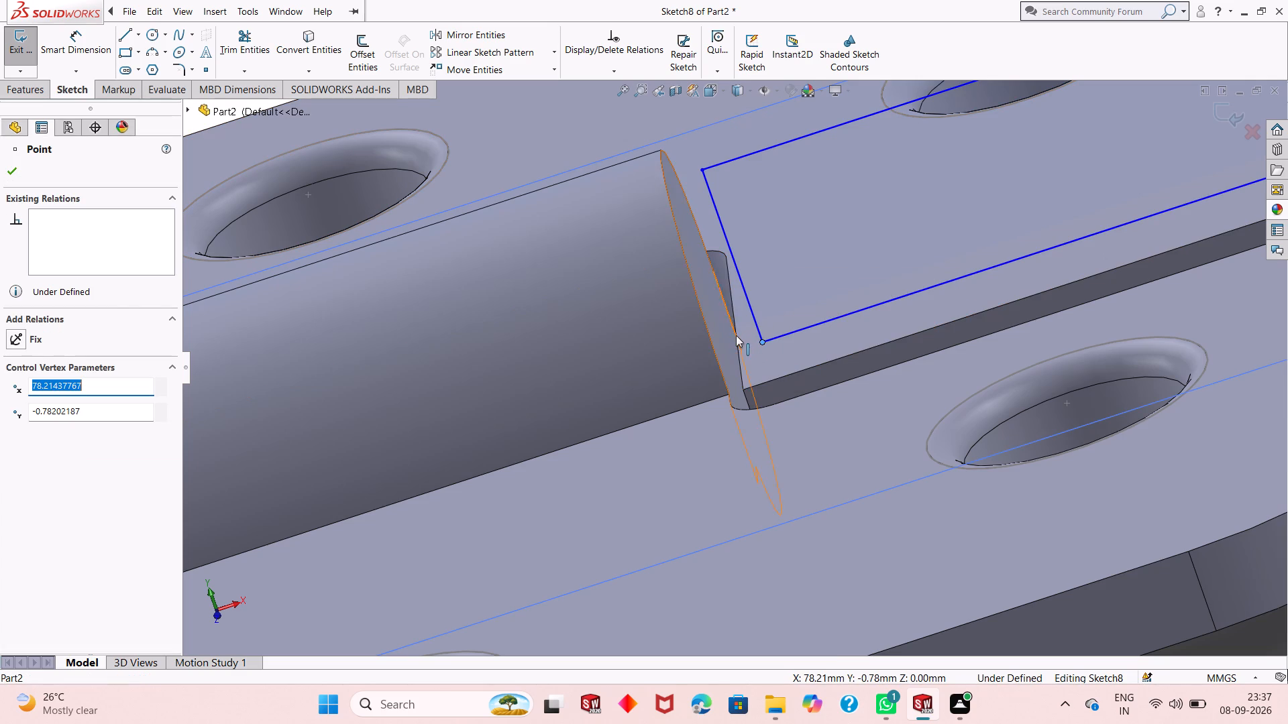
left_click(737, 332, "ctrl")
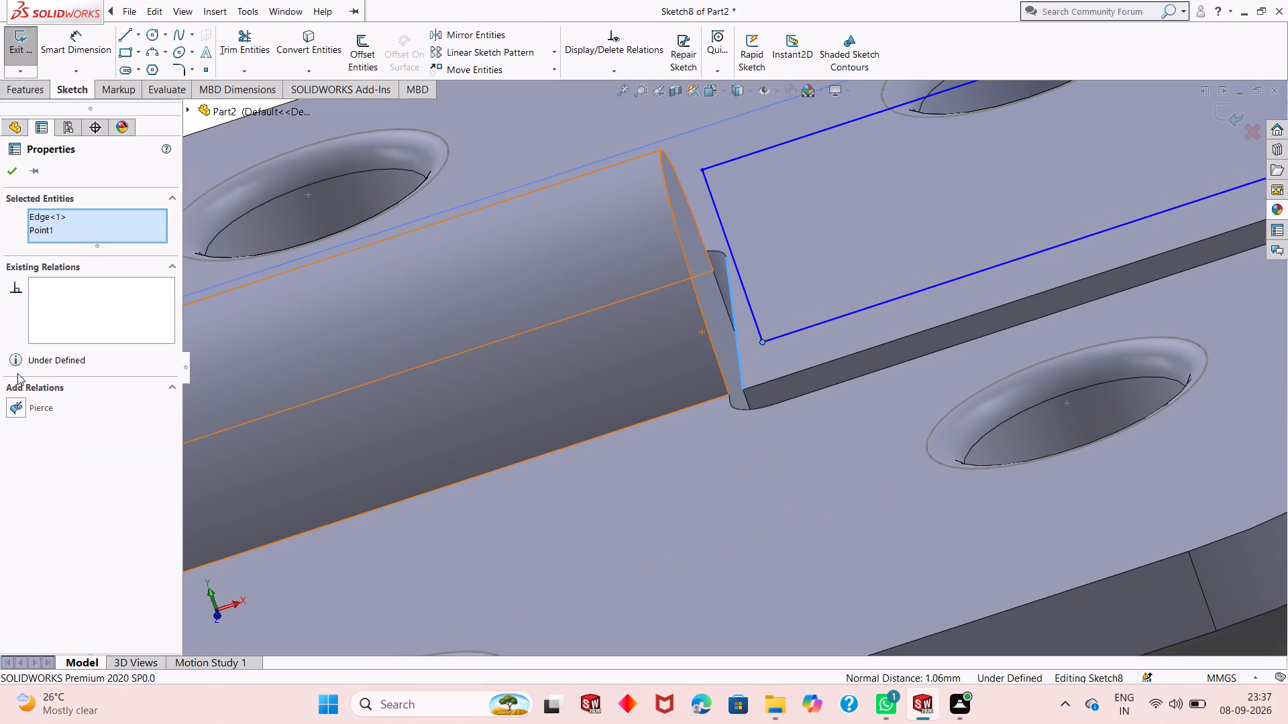
left_click(17, 412)
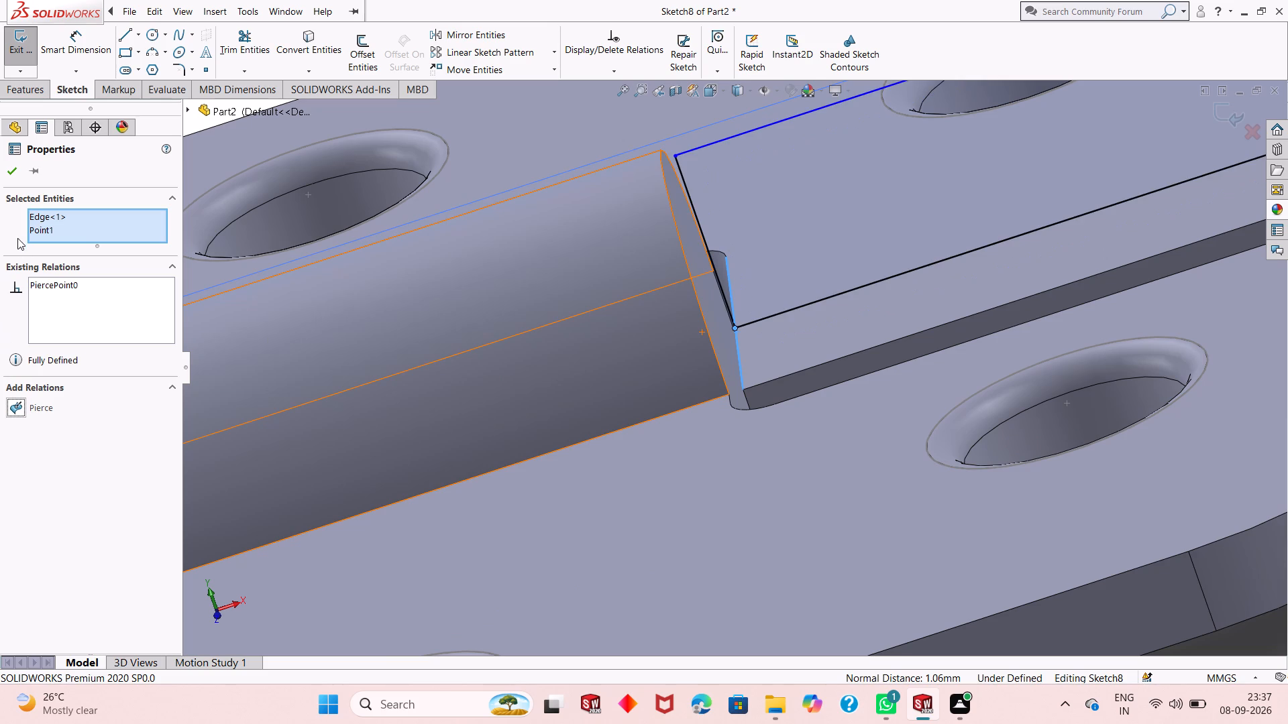
left_click(11, 178)
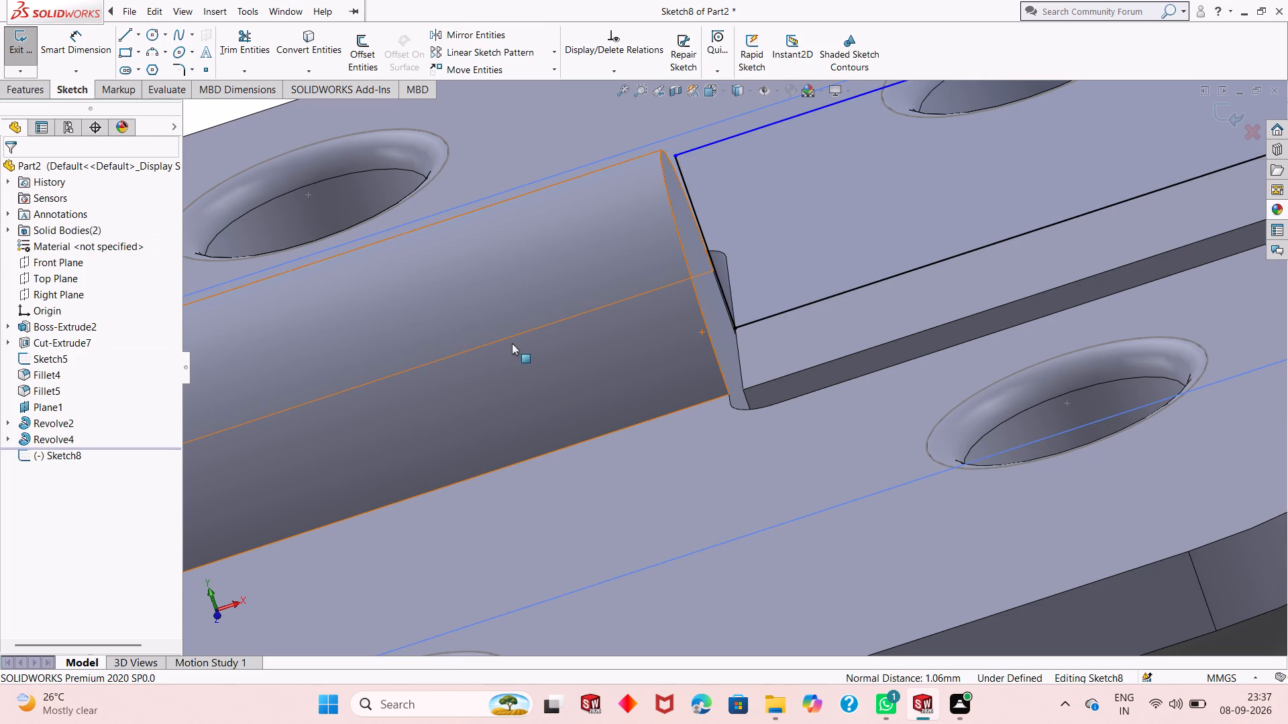
Dimension the new rectangle's long side to 26 mm and its outer short side at 6.50 mm.
middle_click(600, 369)
scroll(590, 363, "up", 4)
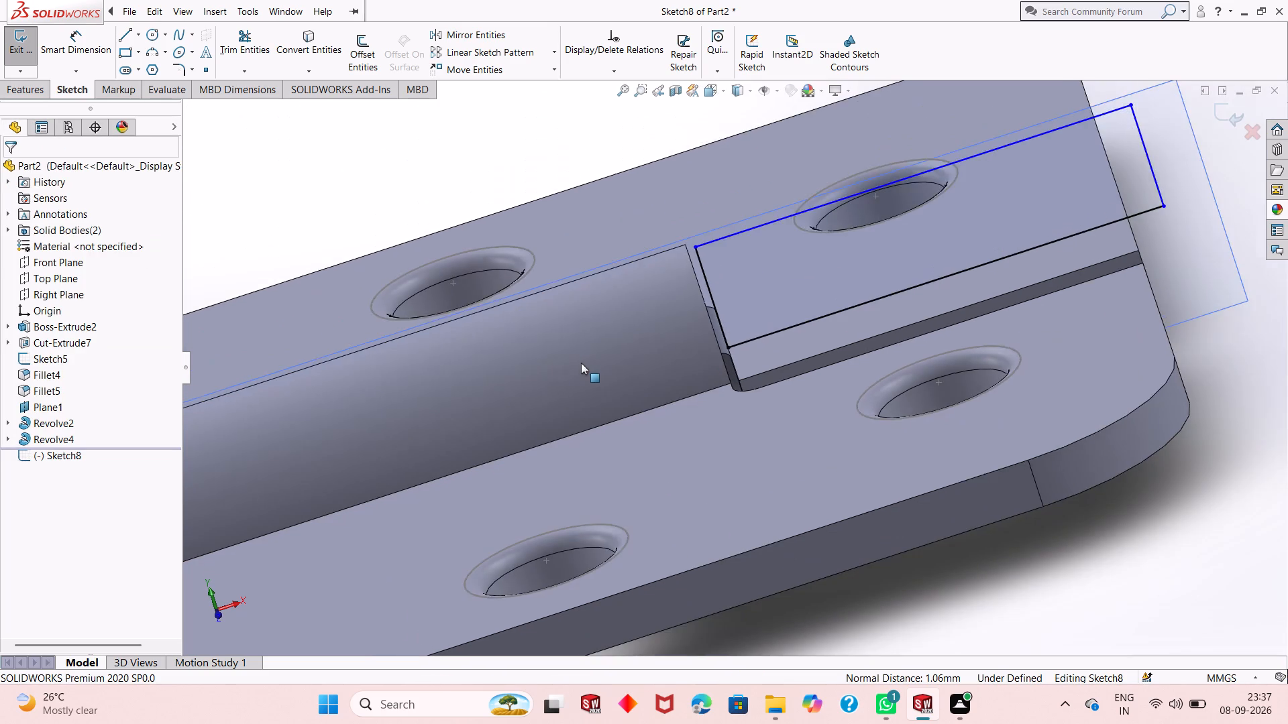
scroll(581, 363, "up", 1)
scroll(890, 314, "down", 2)
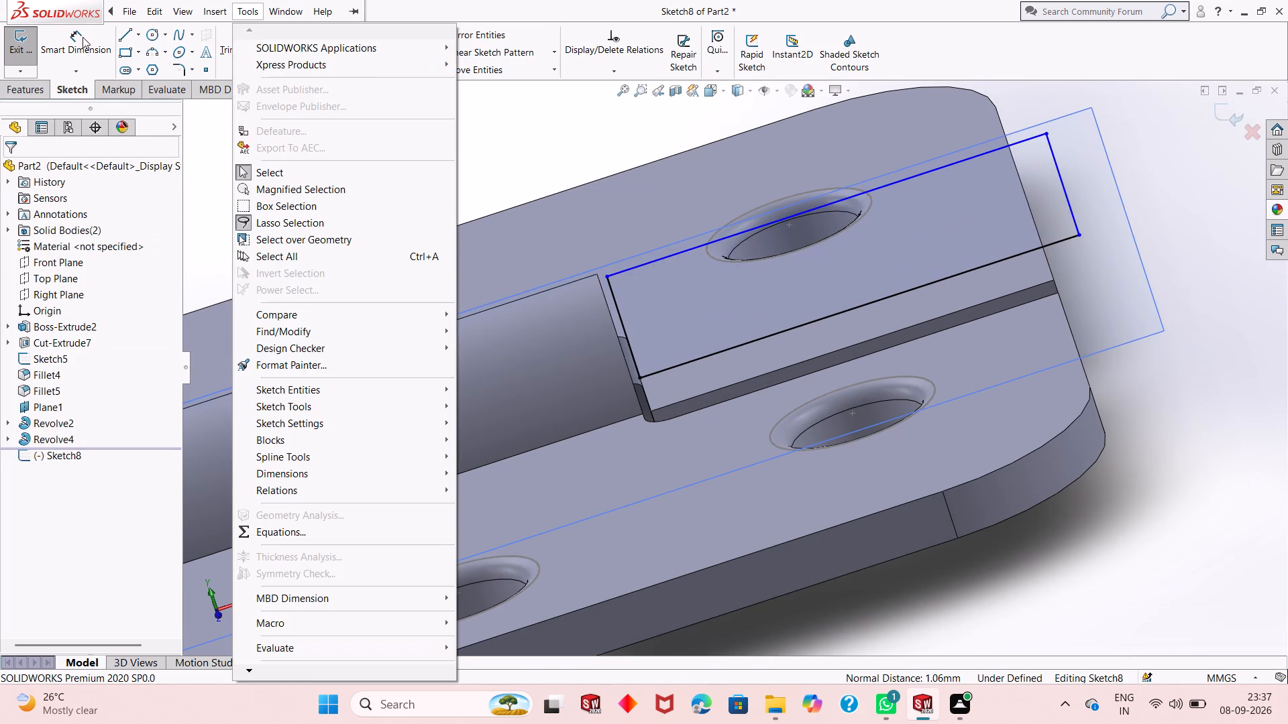
left_click(84, 38)
left_click(727, 236)
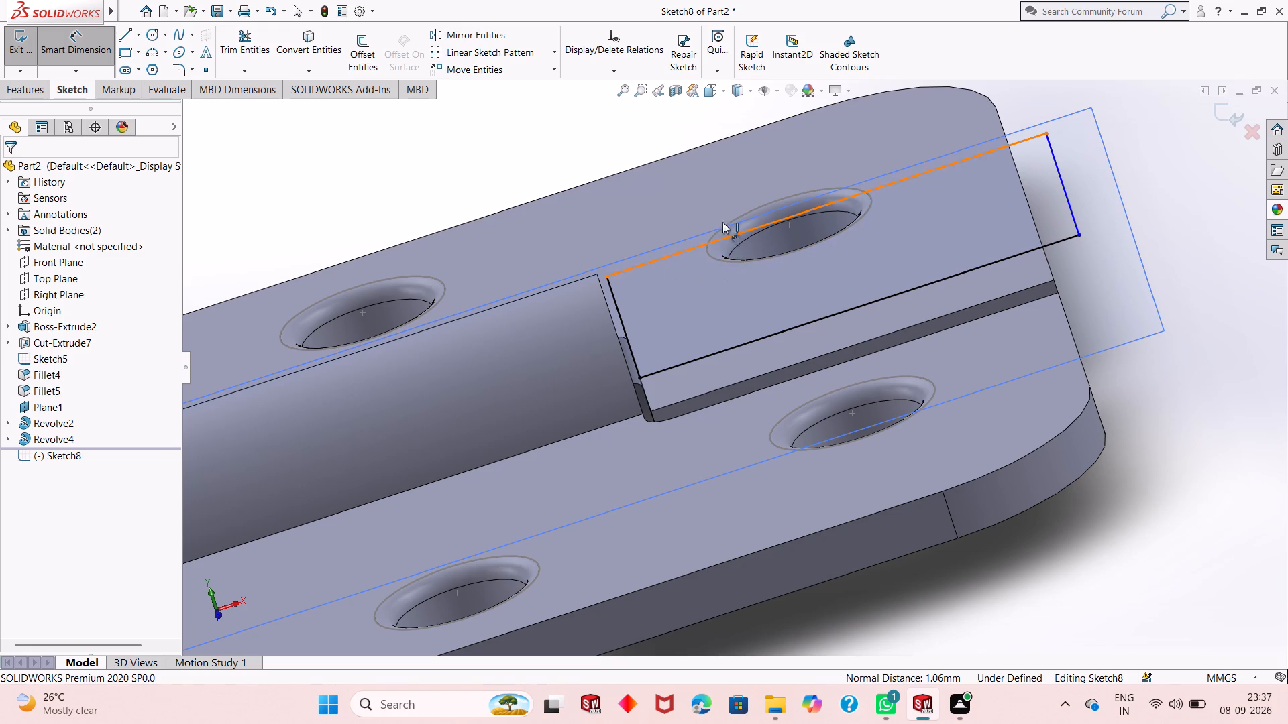
left_click(705, 163)
type("26")
key("Return")
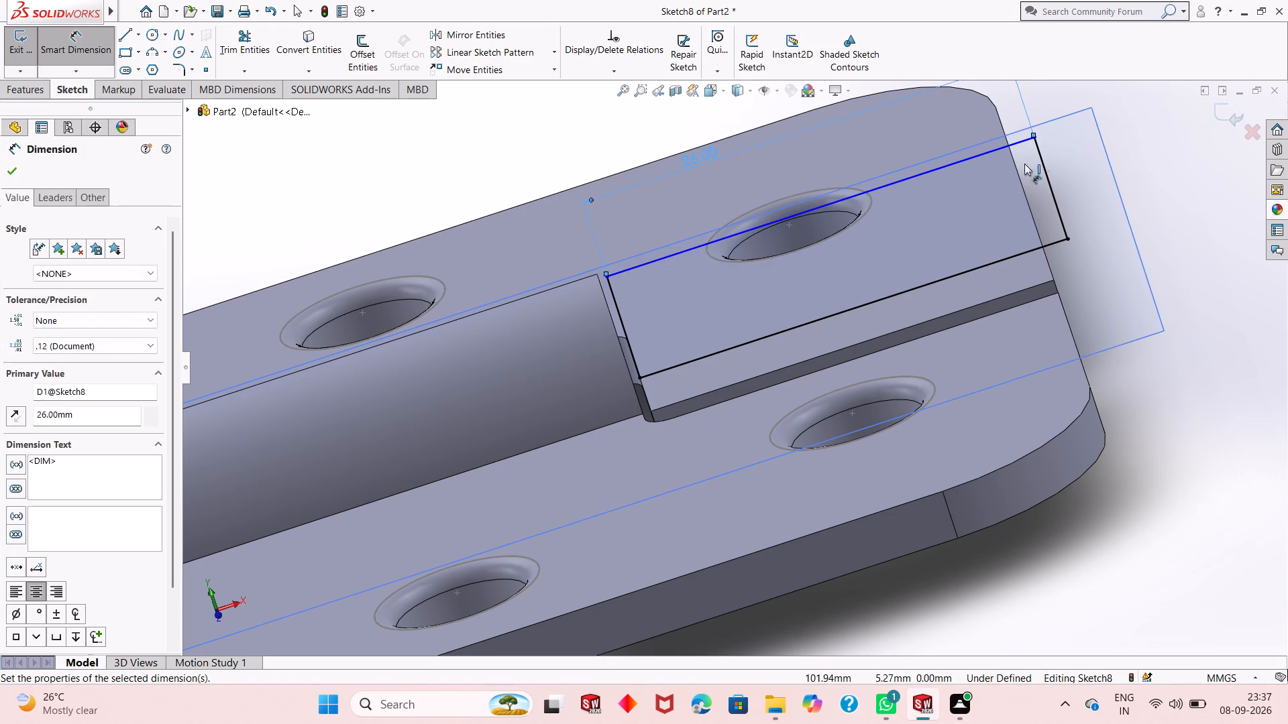
left_click(1041, 167)
left_click(1148, 142)
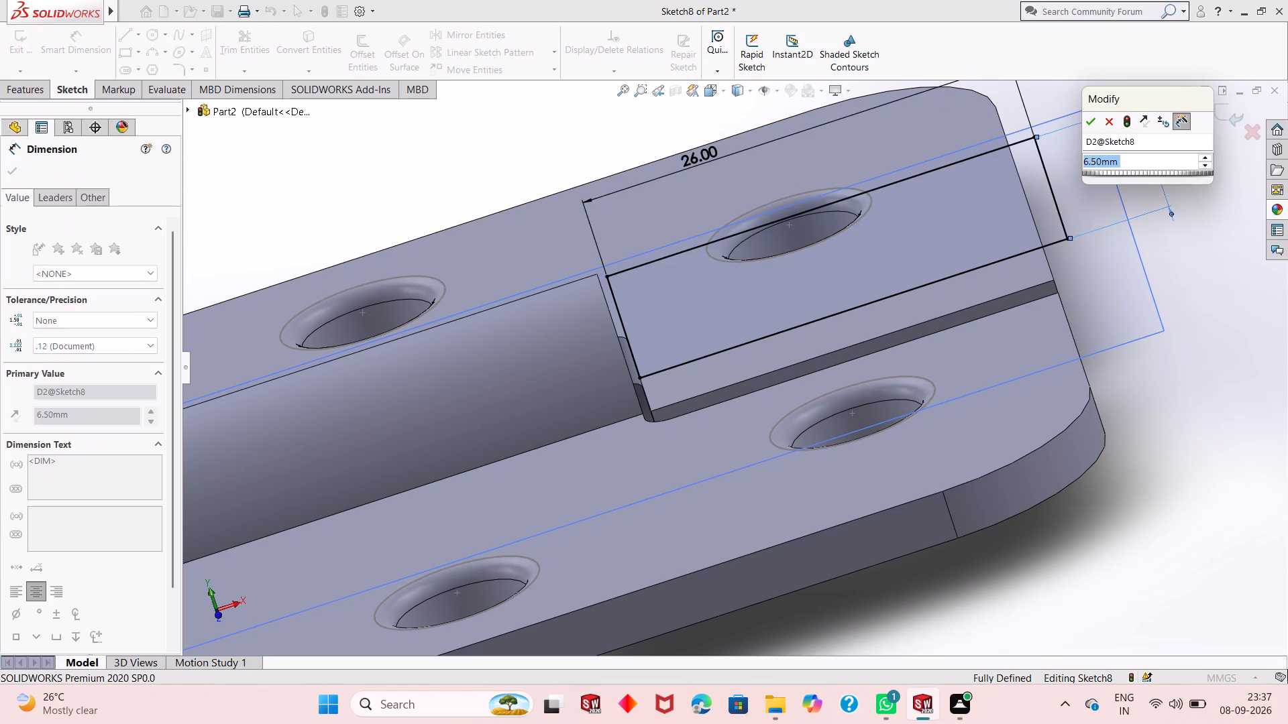
left_click(1090, 123)
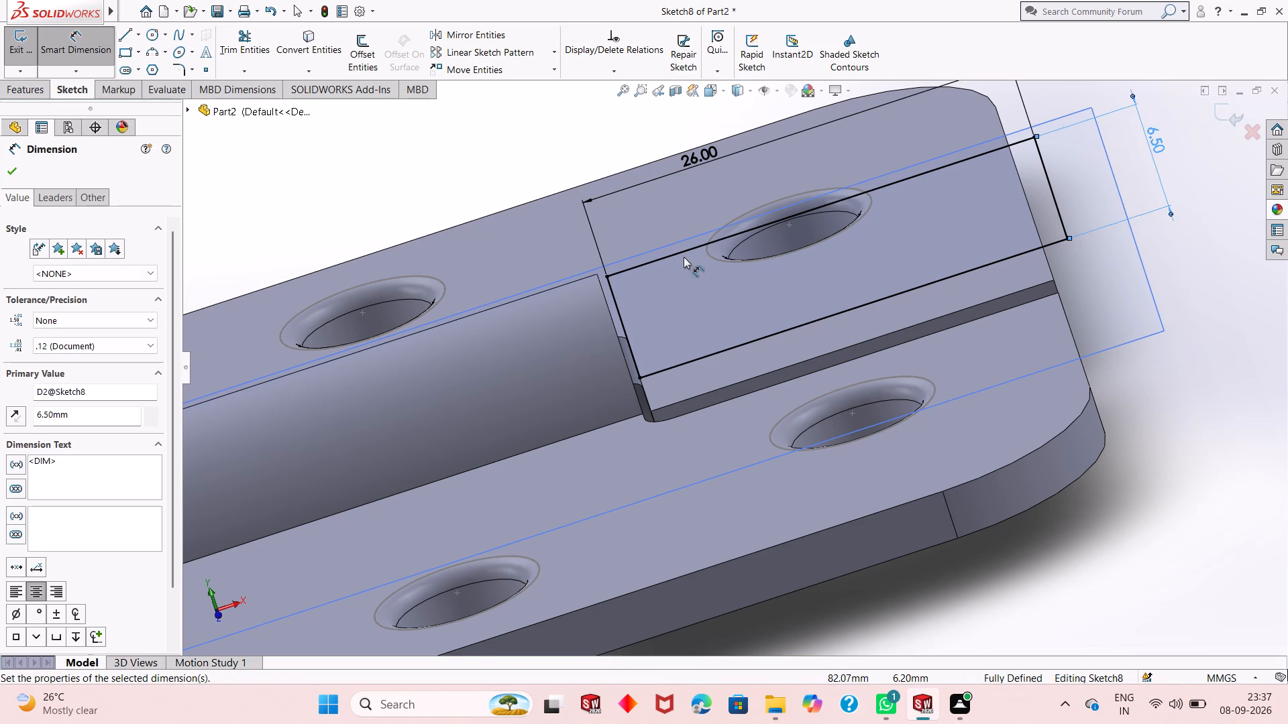
Revolve the 26 by 6.5 mm rectangle 360 degrees about its lower long line to form the second end knuckle.
scroll(684, 257, "up", 1)
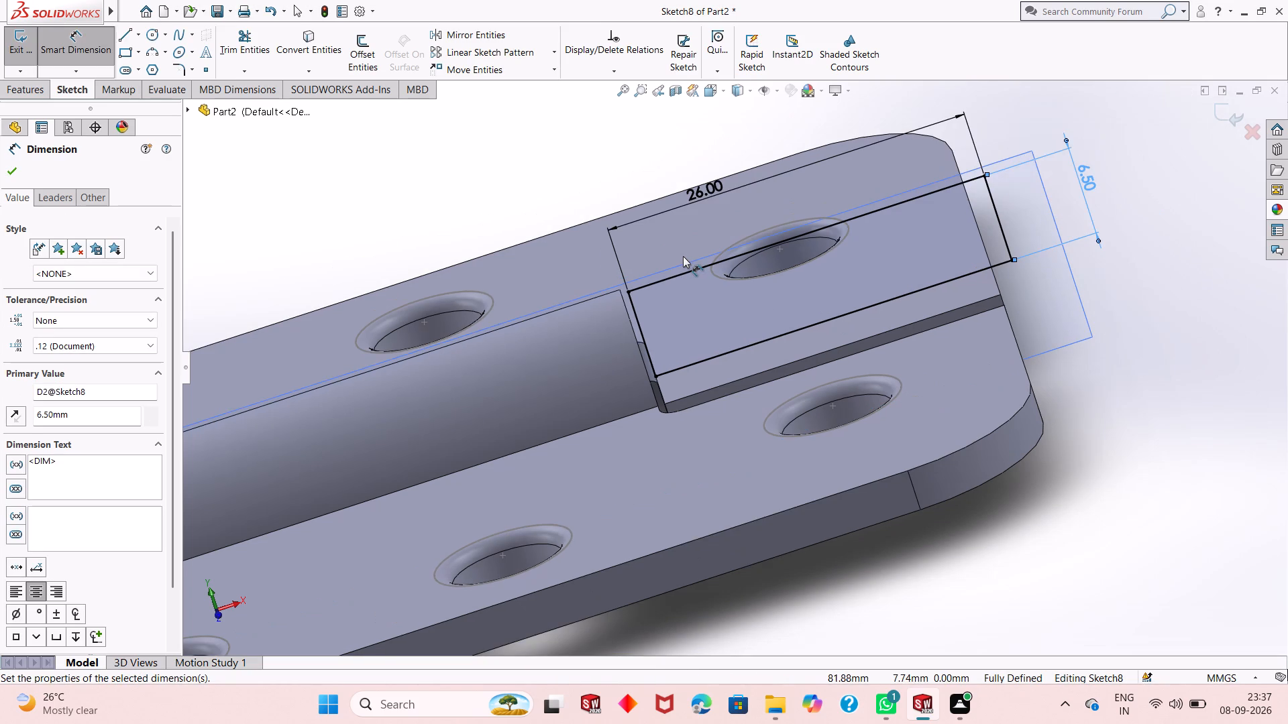
scroll(627, 311, "up", 1)
scroll(686, 339, "up", 1)
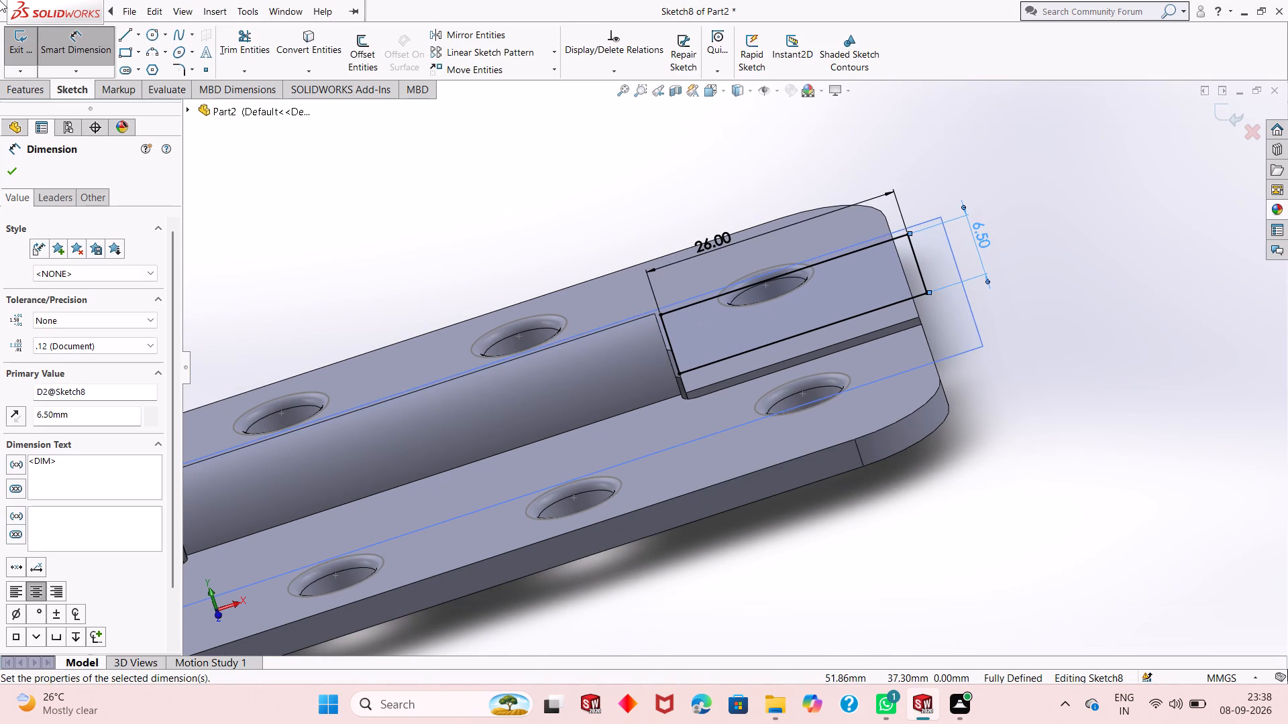
left_click(29, 88)
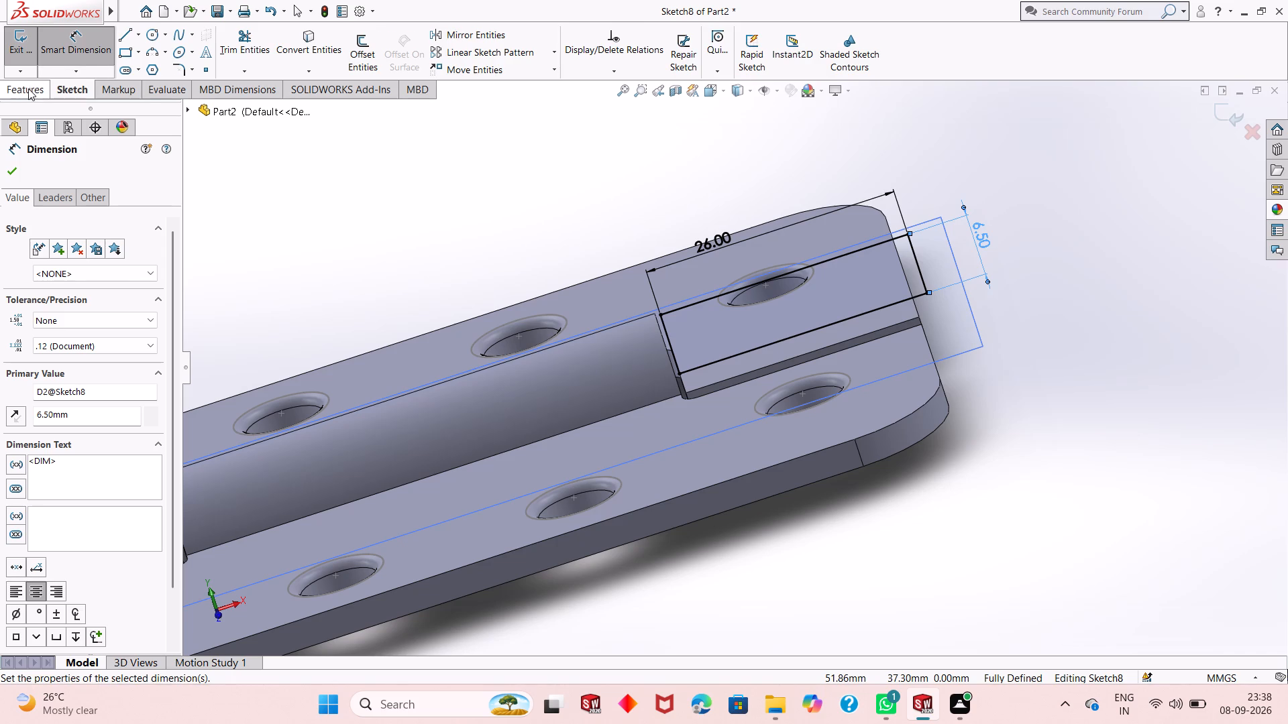
left_click(92, 58)
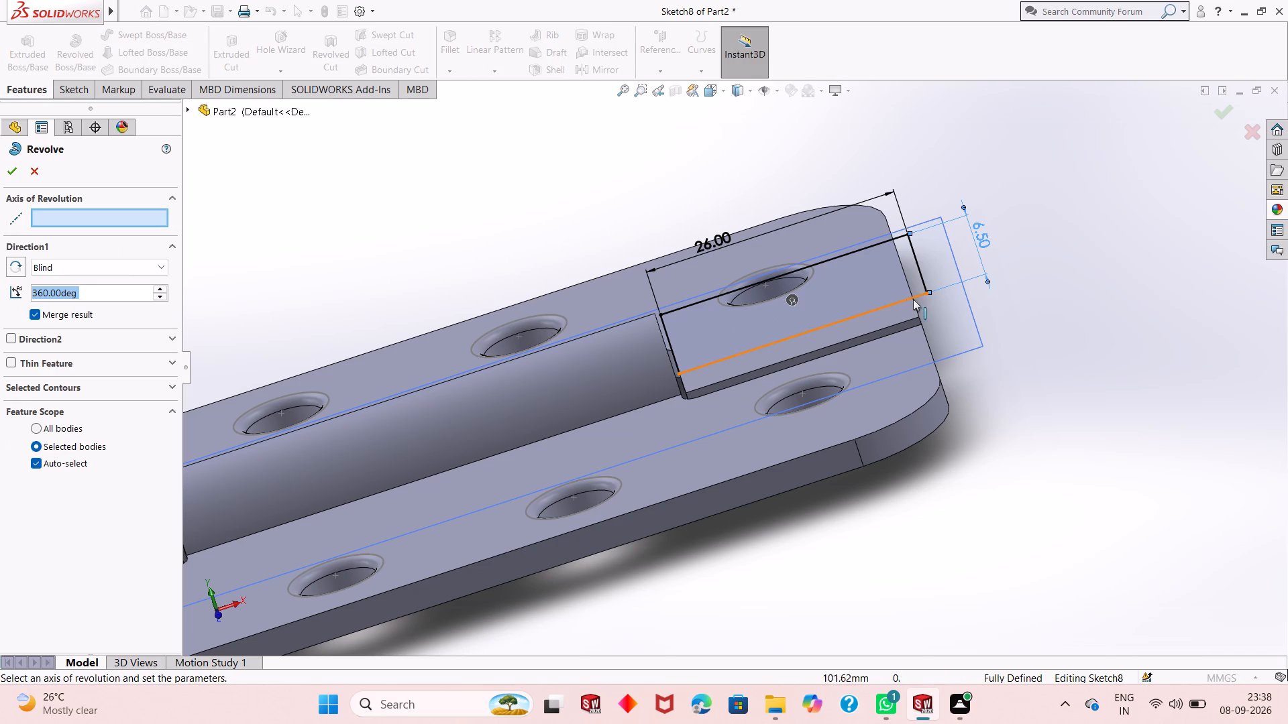
left_click(923, 298)
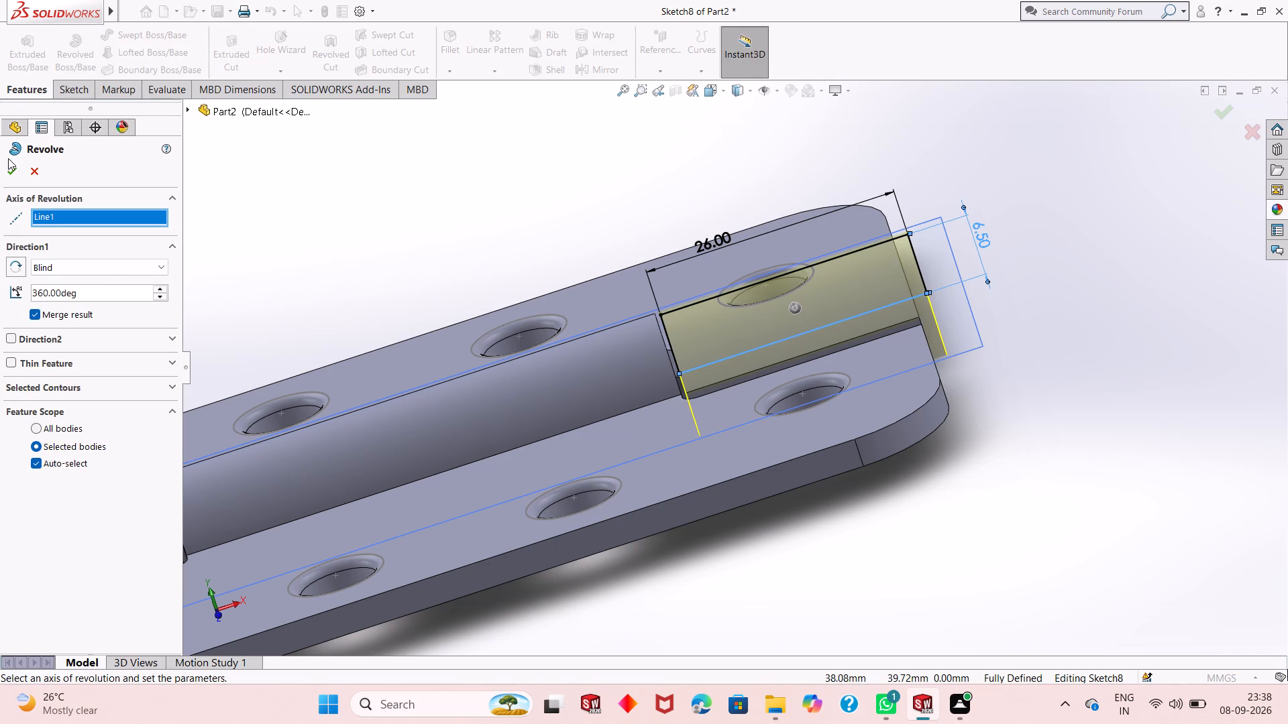
left_click(10, 166)
scroll(686, 401, "up", 2)
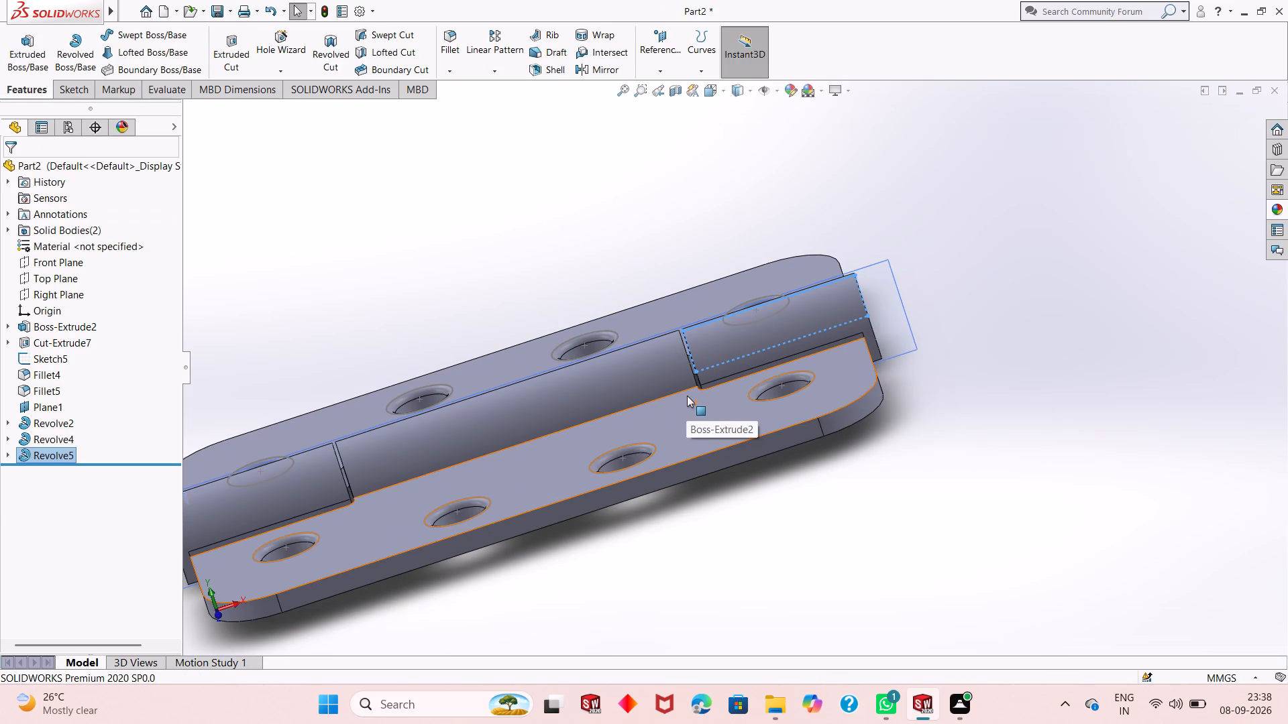
key("Escape")
Hide the reference plane Plane1 that runs through the barrel knuckles.
right_click(881, 289)
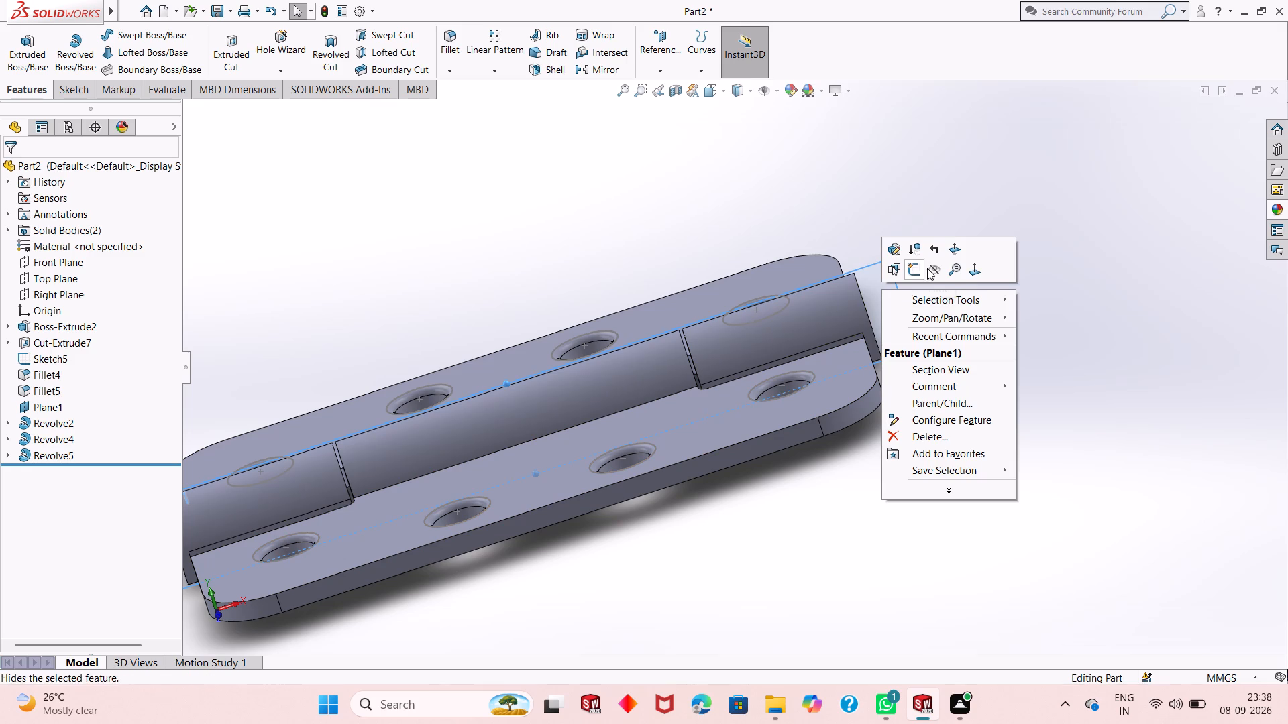
left_click(930, 268)
scroll(571, 461, "up", 2)
key("Escape")
key("Escape")
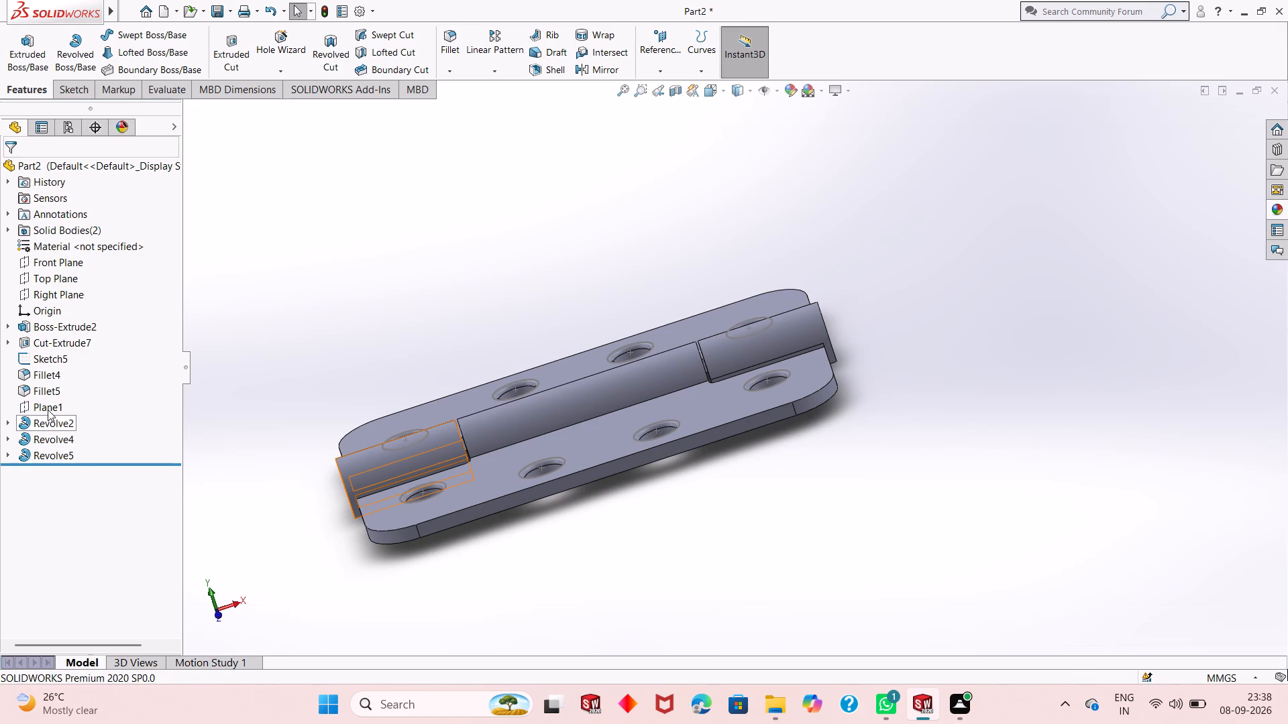
Hide Sketch5, which outlines the circles around the plates' screw holes.
right_click(38, 363)
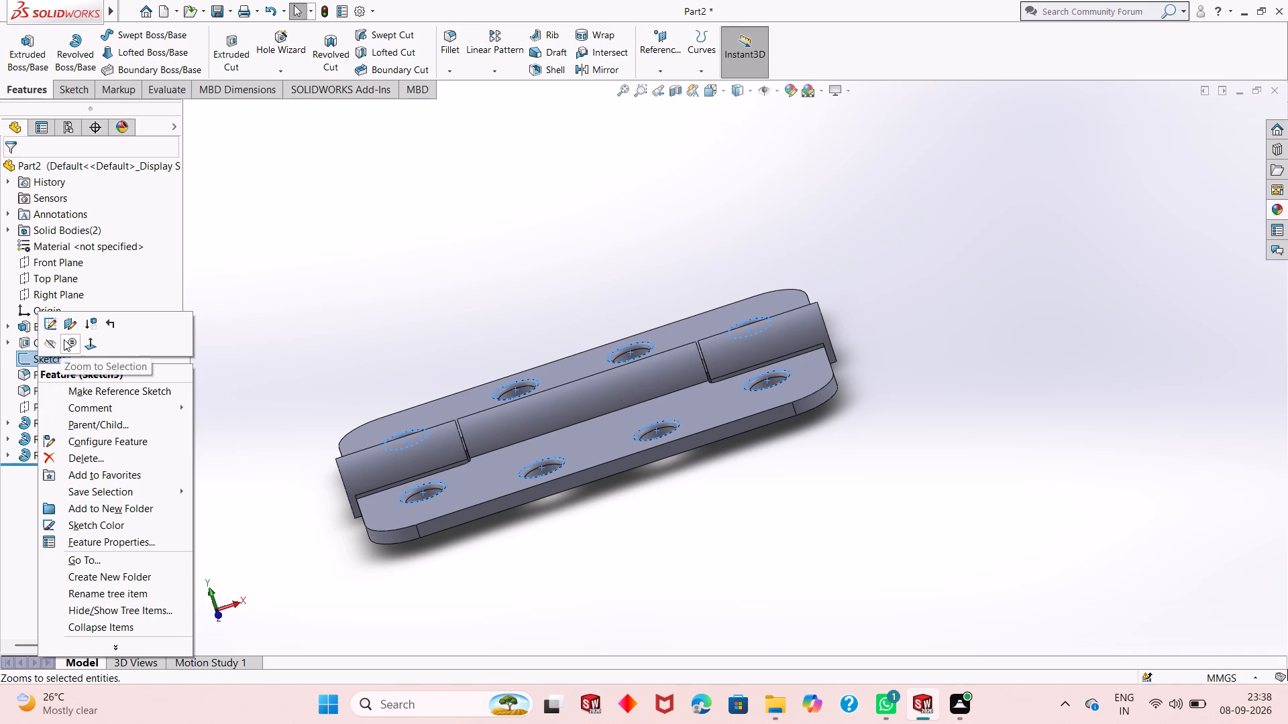
left_click(46, 339)
Examine the finished hinge from several angles, checking the barrel knuckles, notches and filleted holes.
middle_click_drag(304, 375, 327, 402)
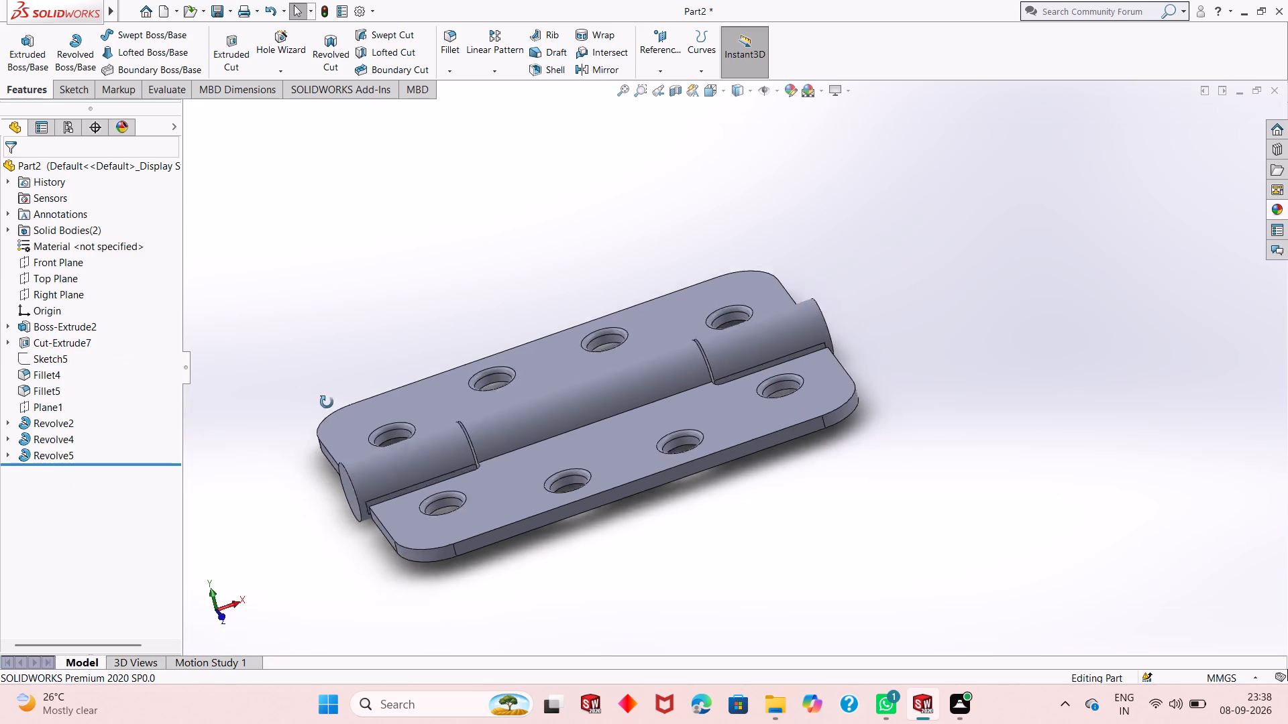
middle_click_drag(327, 402, 352, 478)
key("Escape")
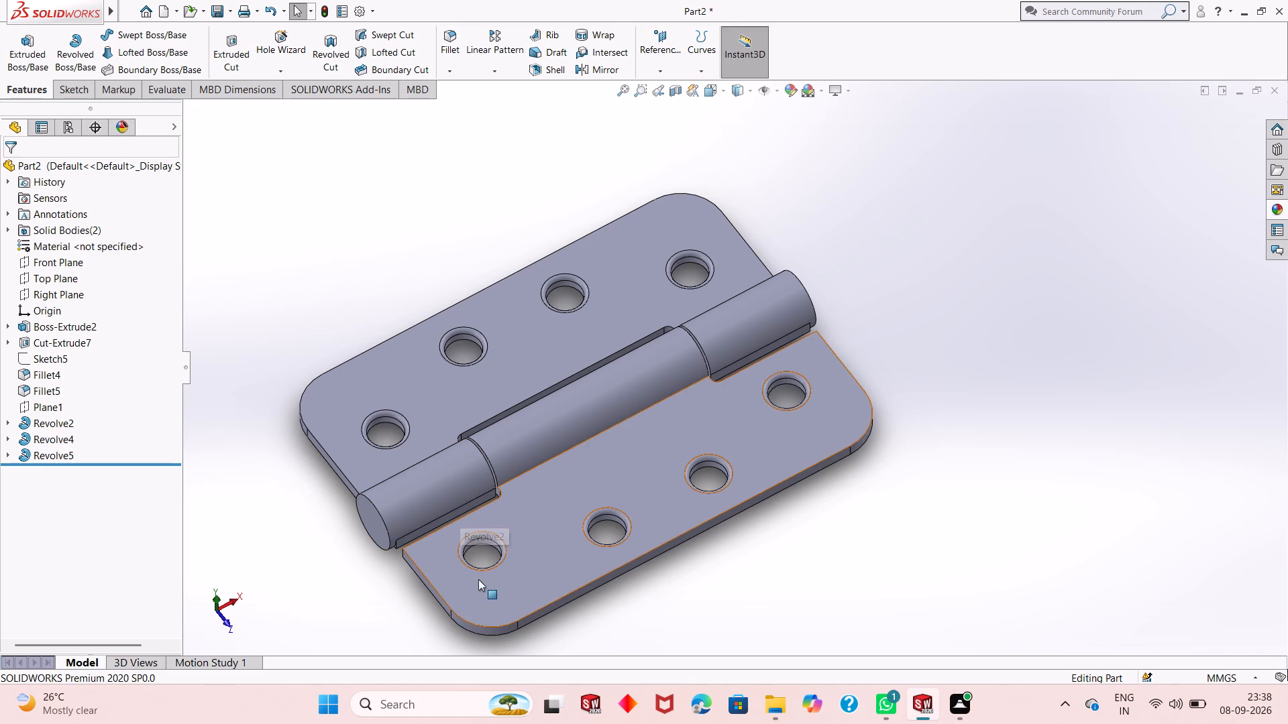
scroll(533, 562, "down", 2)
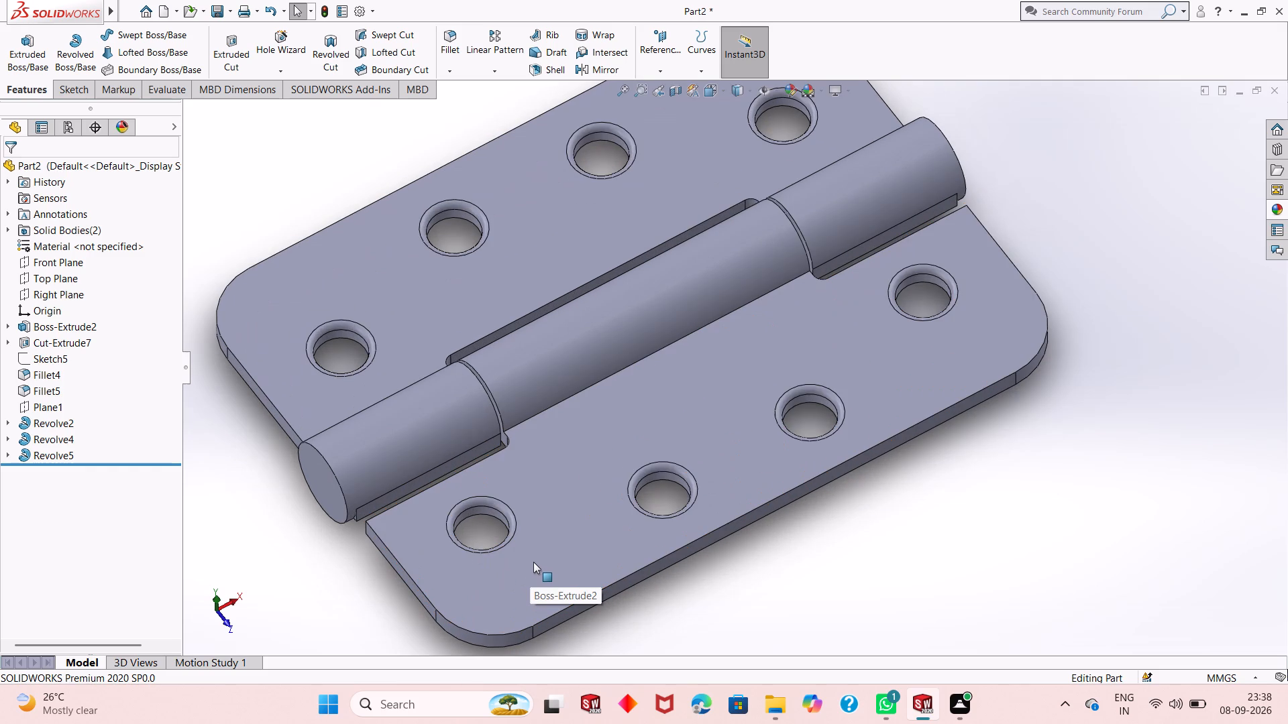
scroll(533, 562, "up", 2)
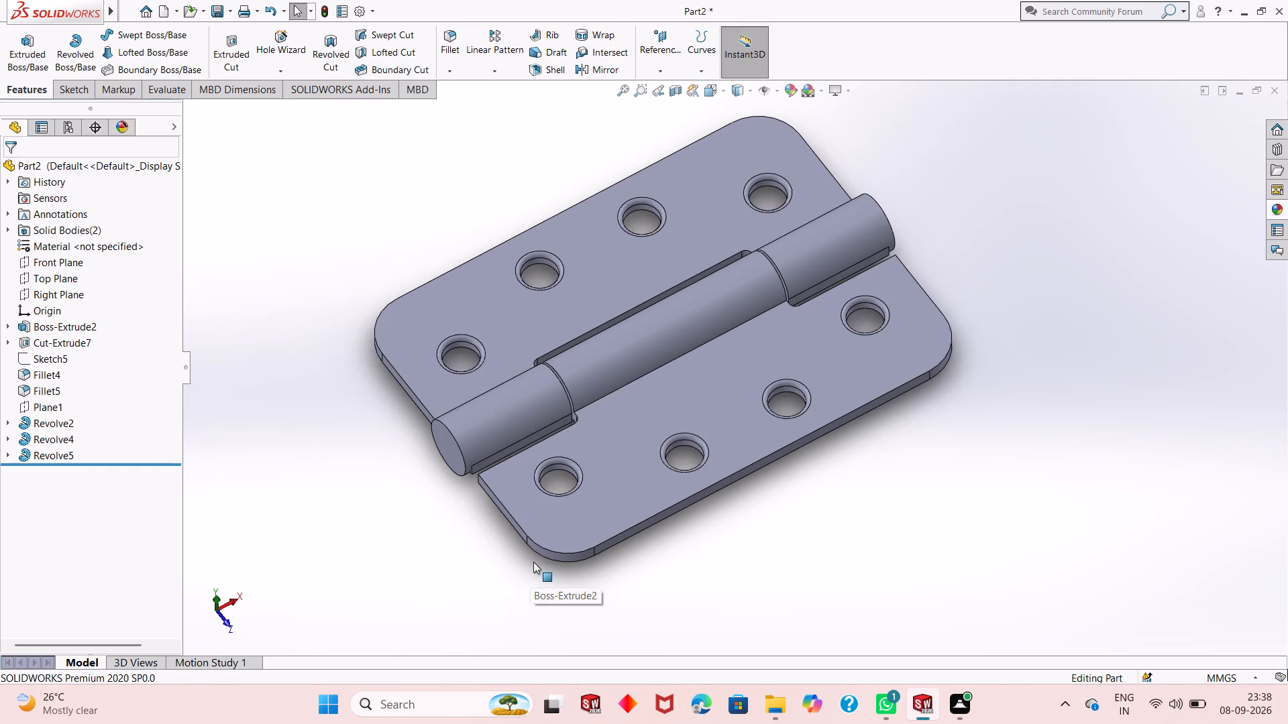
scroll(533, 562, "up", 1)
middle_click_drag(542, 544, 548, 472)
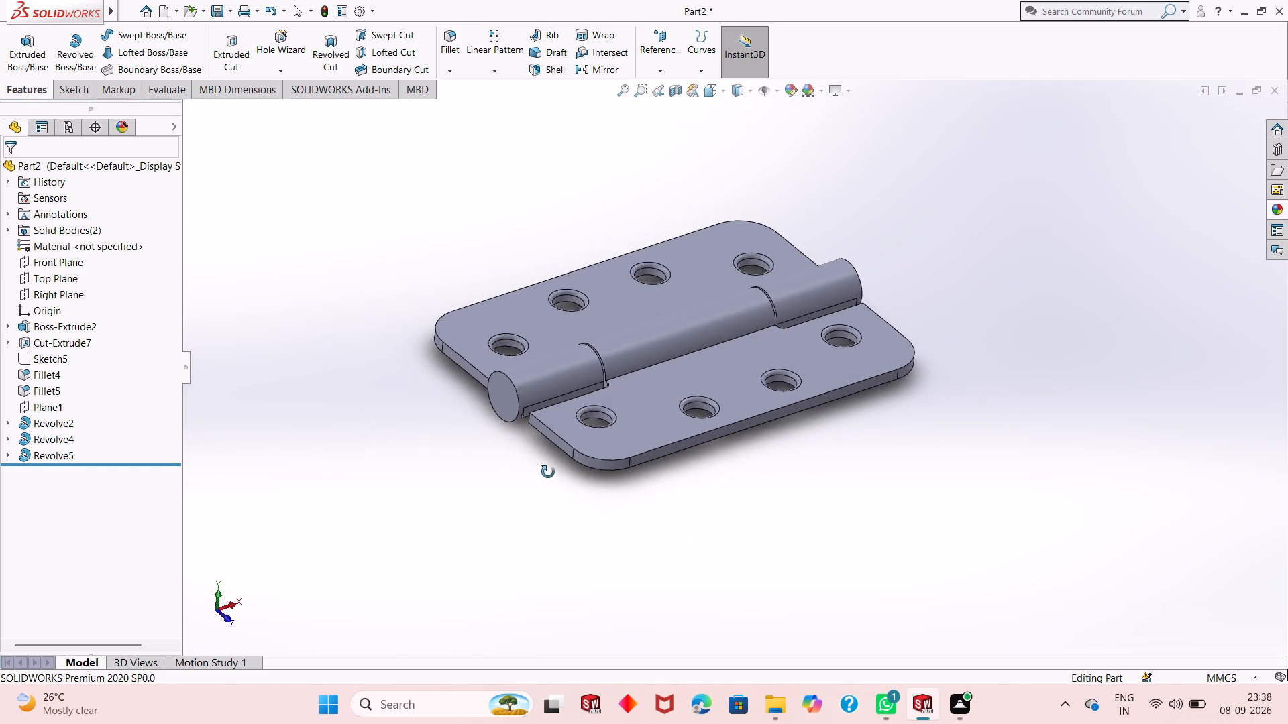
middle_click_drag(548, 472, 523, 538)
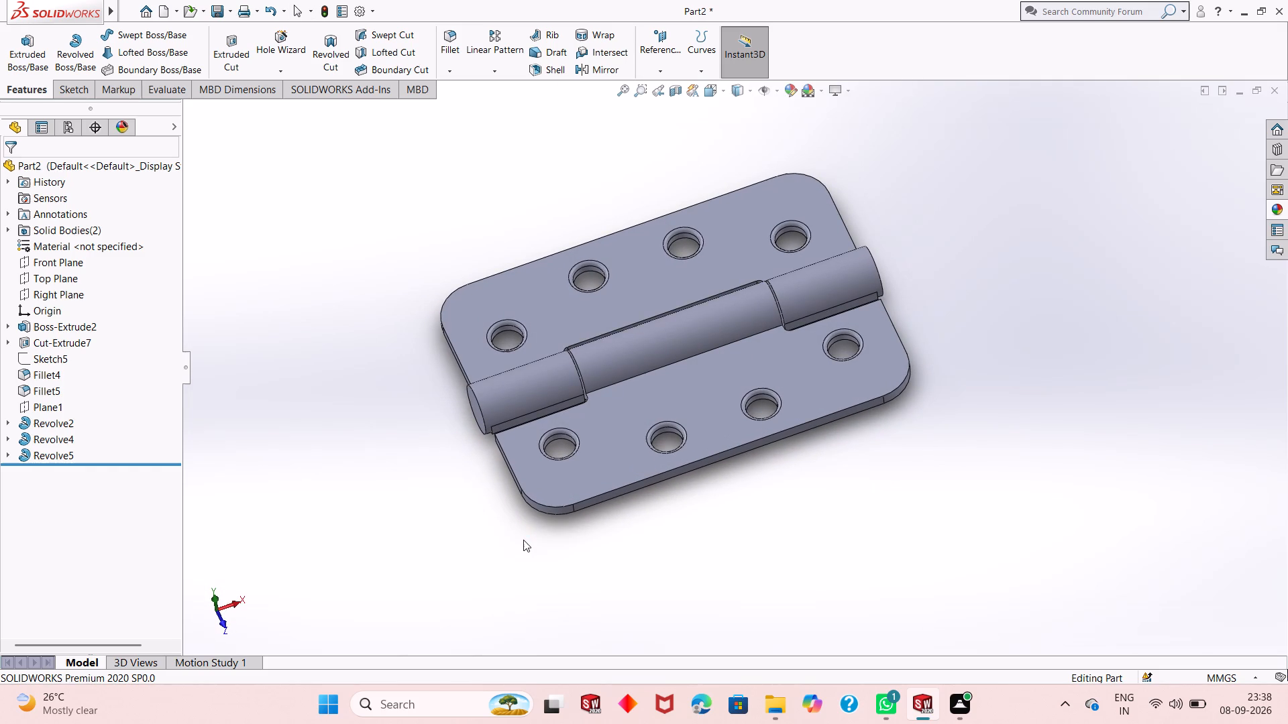
middle_click_drag(547, 520, 588, 445)
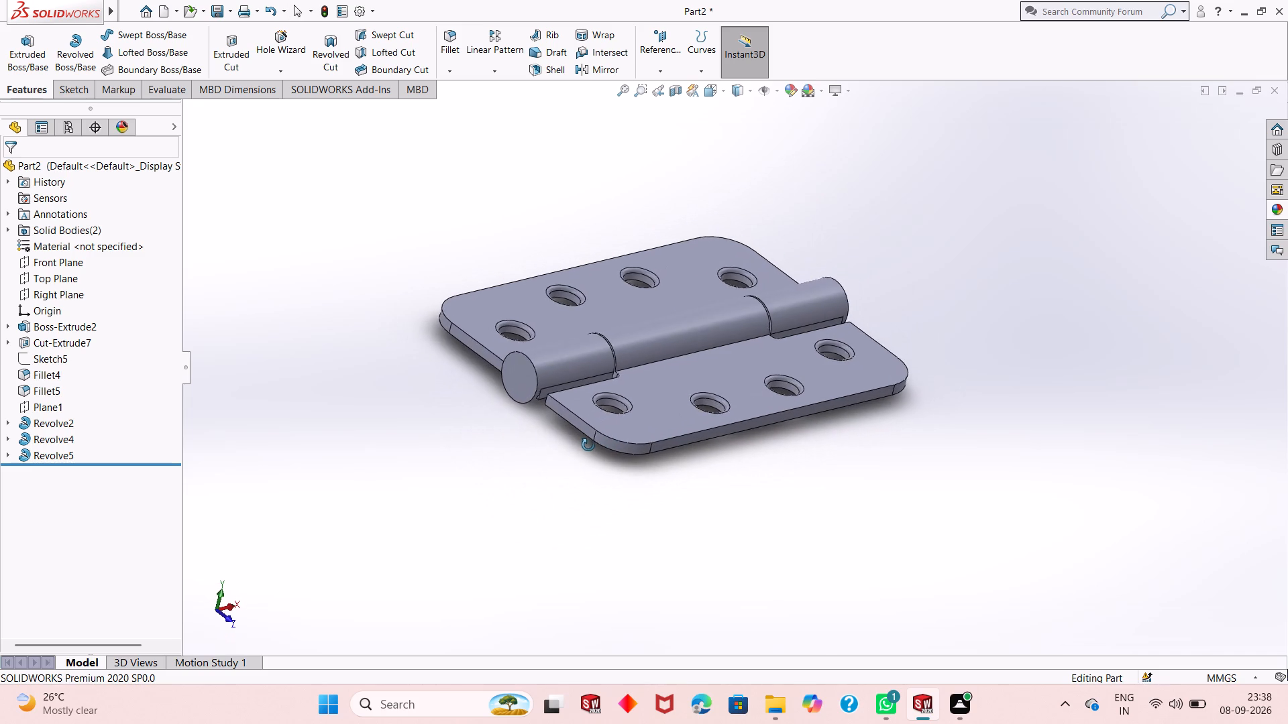
middle_click_drag(588, 445, 590, 443)
scroll(598, 373, "up", 1)
scroll(629, 330, "down", 2)
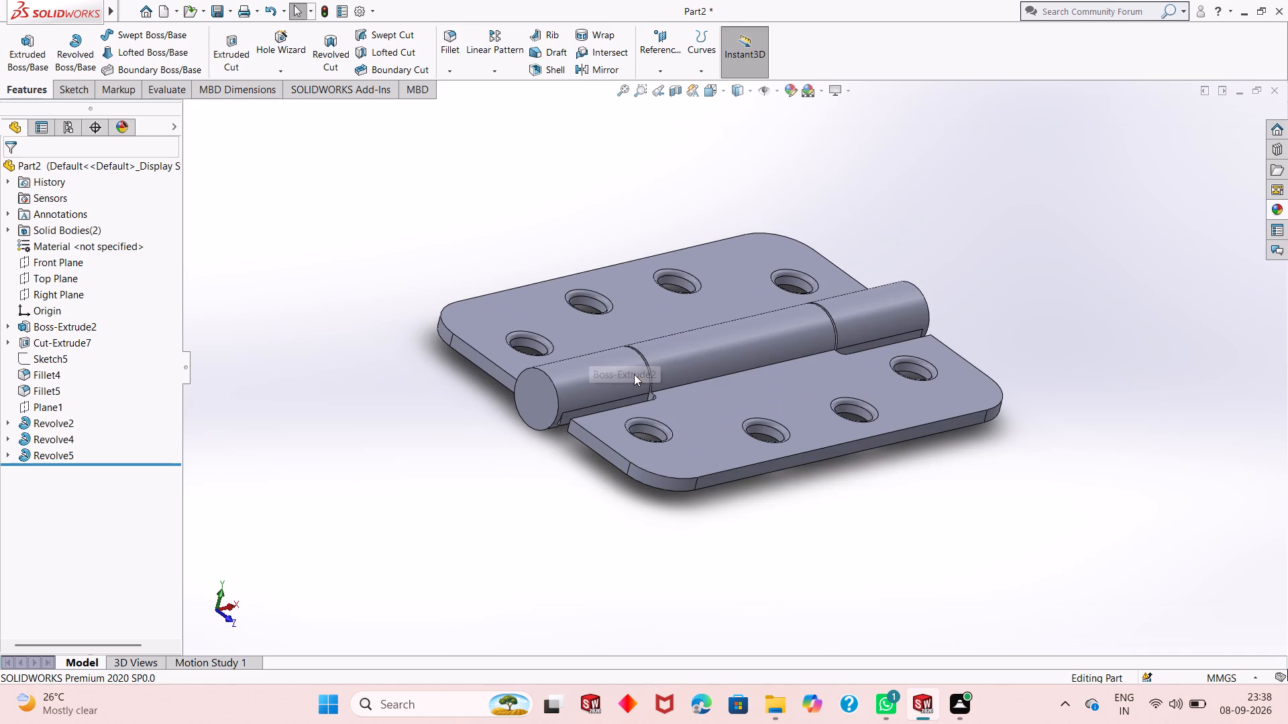
middle_click_drag(712, 399, 700, 444)
scroll(699, 446, "up", 2)
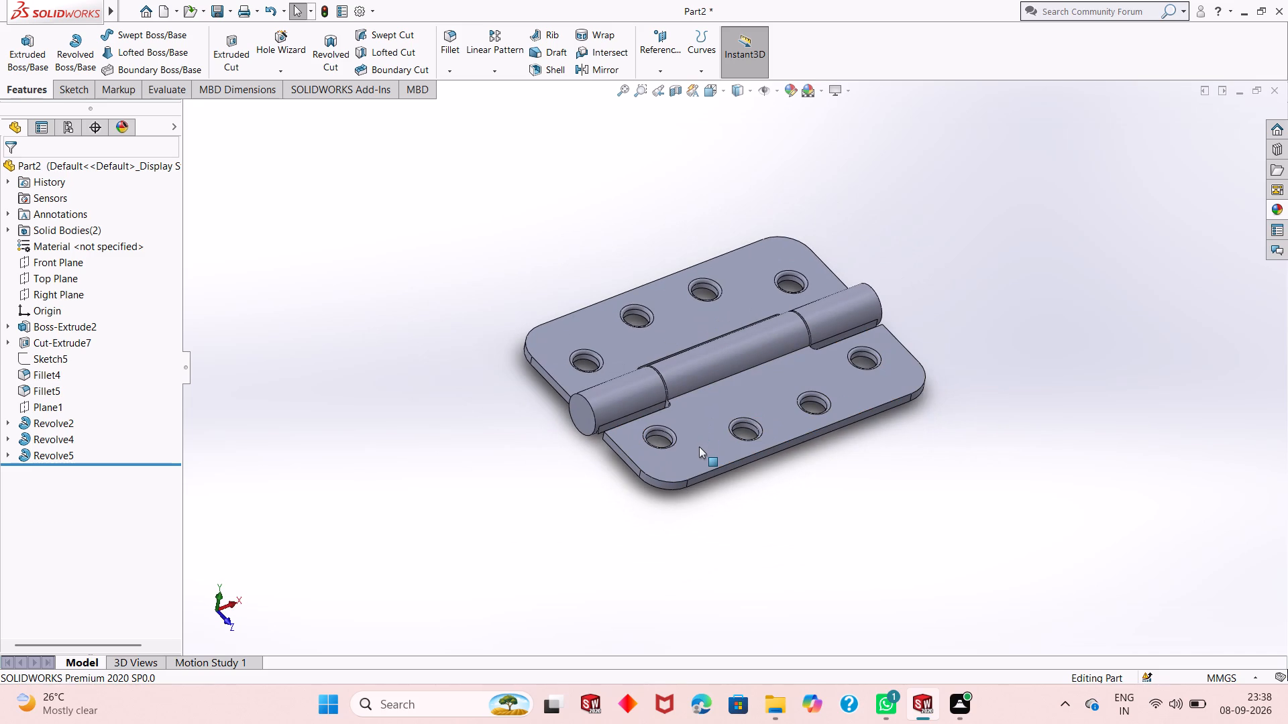
middle_click(731, 408)
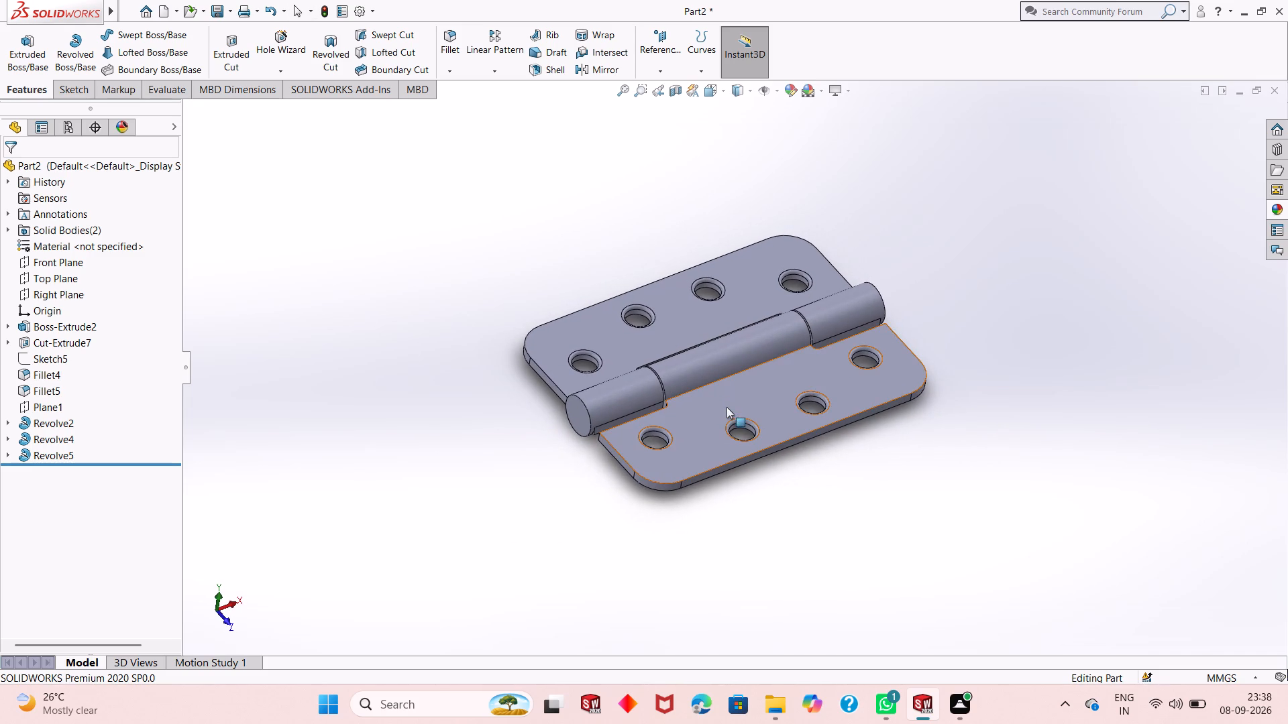
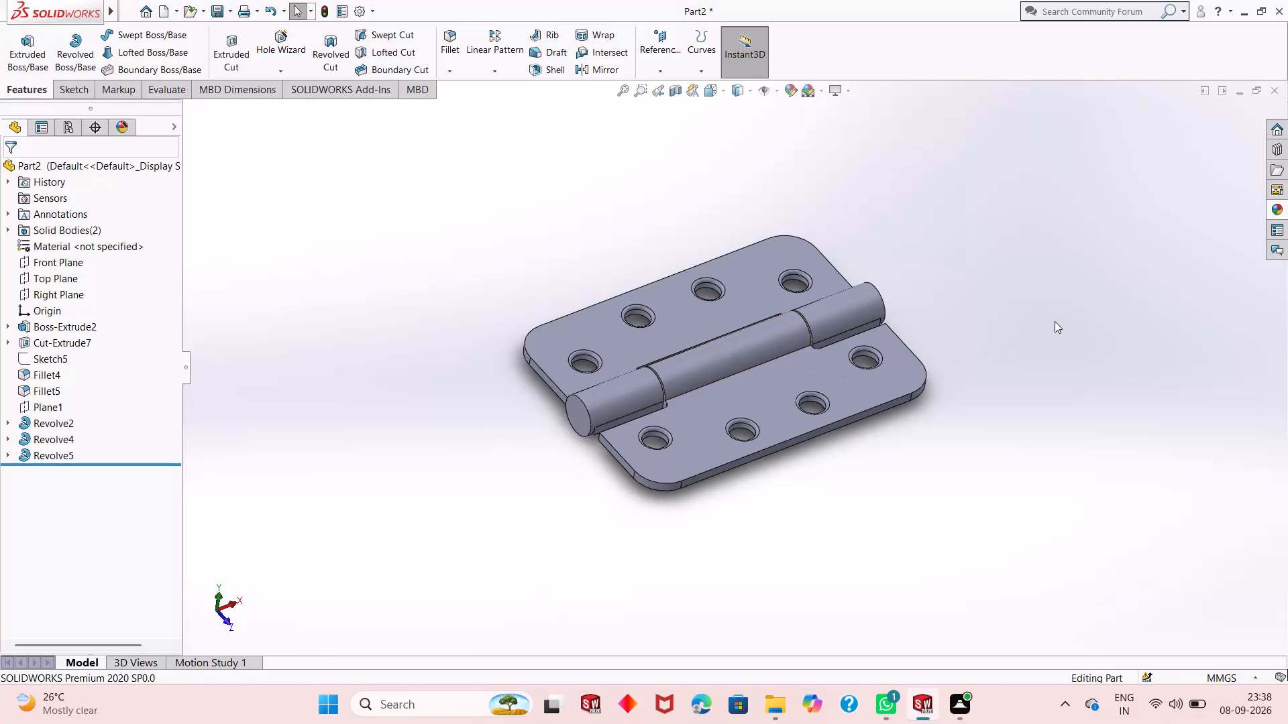
Examine the completed hinge from above, below and both ends, checking the knuckles, plate gaps and screw holes.
middle_click_drag(683, 370, 745, 286)
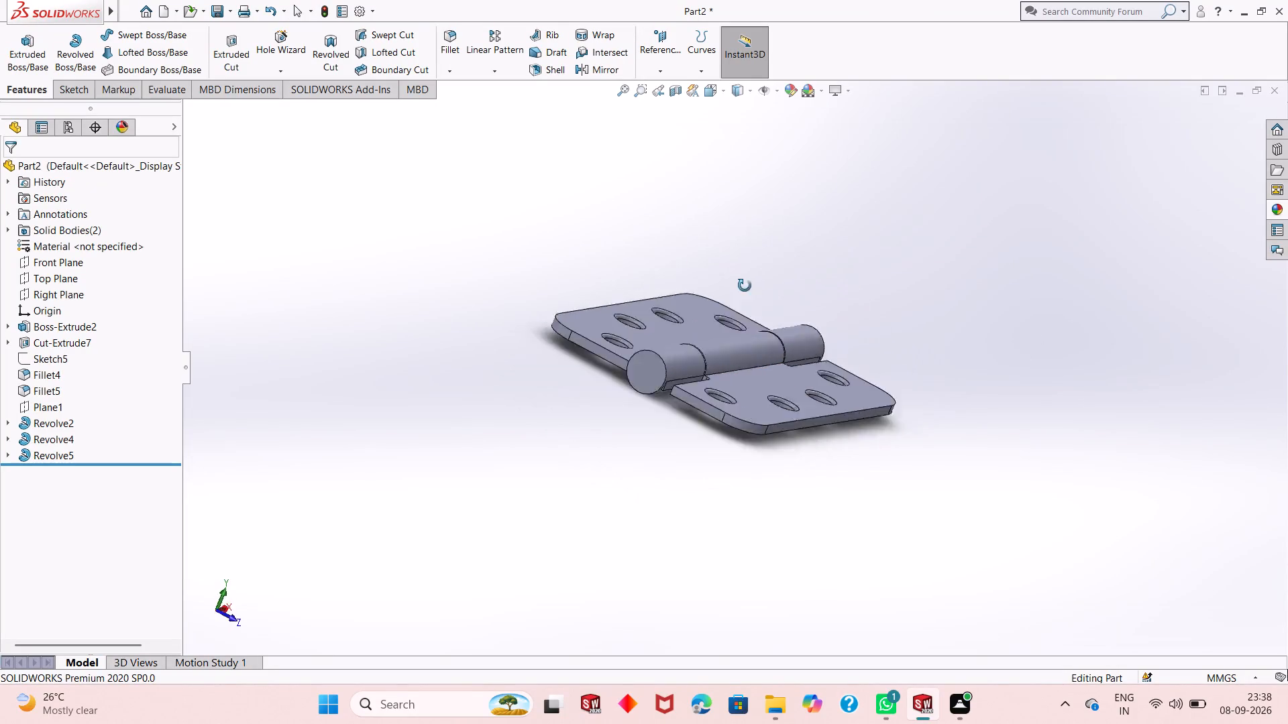
middle_click_drag(745, 286, 796, 221)
scroll(740, 372, "down", 1)
middle_click_drag(734, 457, 794, 284)
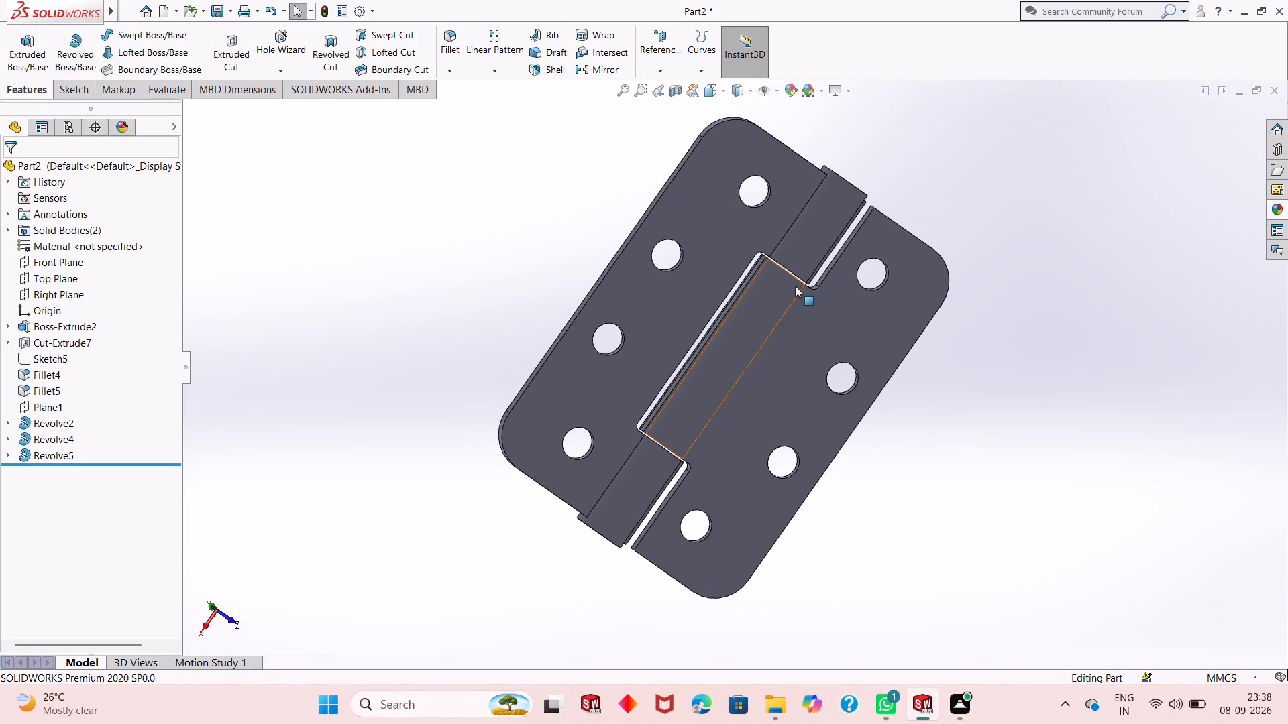
middle_click_drag(777, 321, 722, 258)
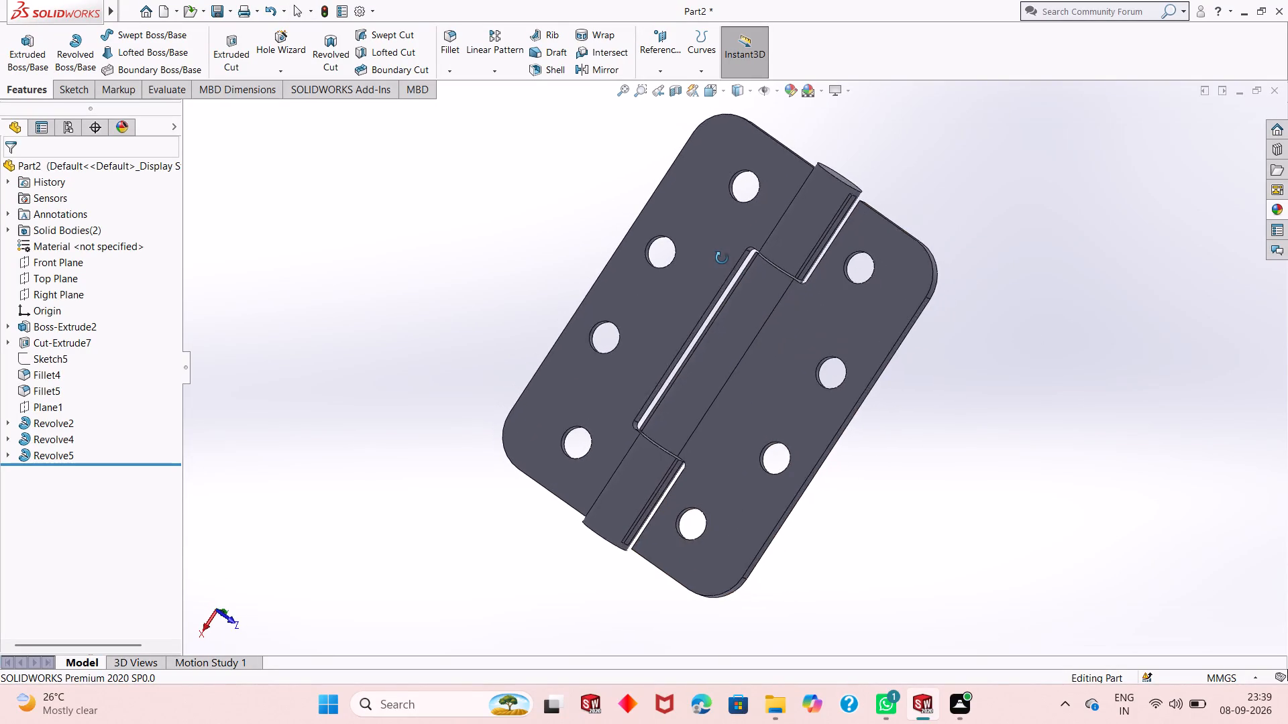
middle_click_drag(722, 258, 517, 269)
middle_click_drag(855, 556, 829, 456)
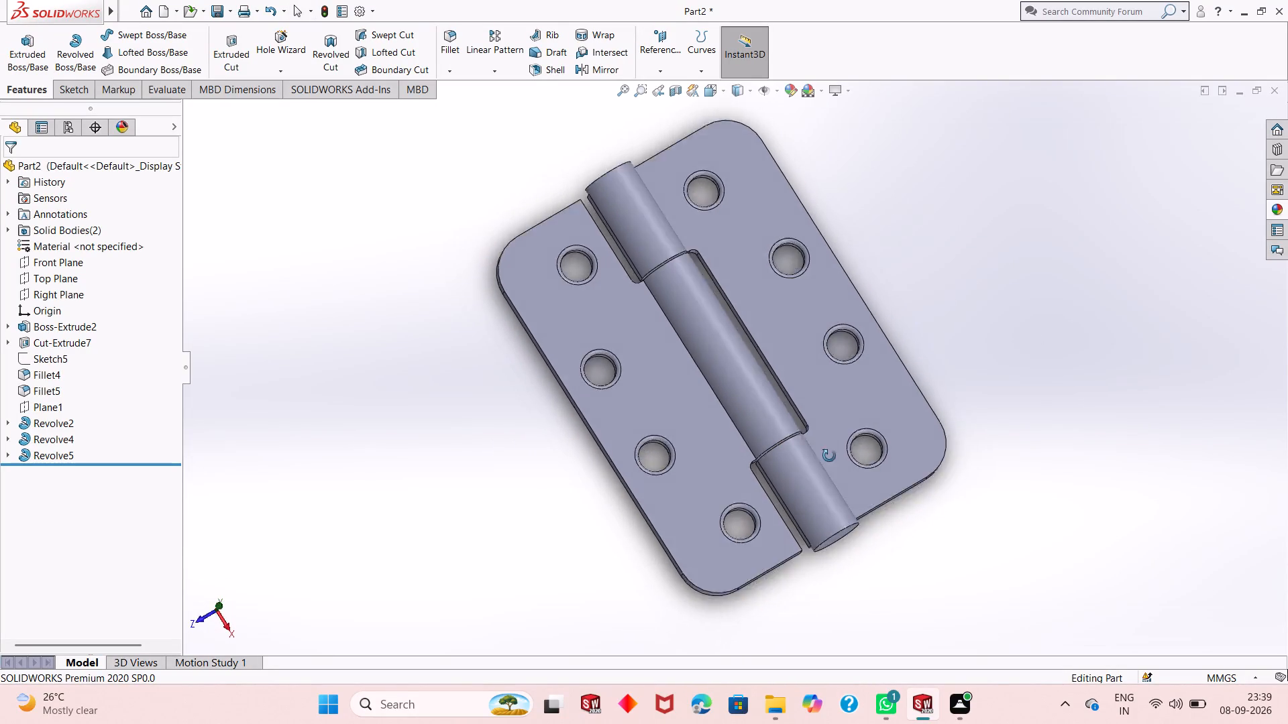
middle_click_drag(829, 456, 949, 189)
middle_click_drag(468, 249, 442, 431)
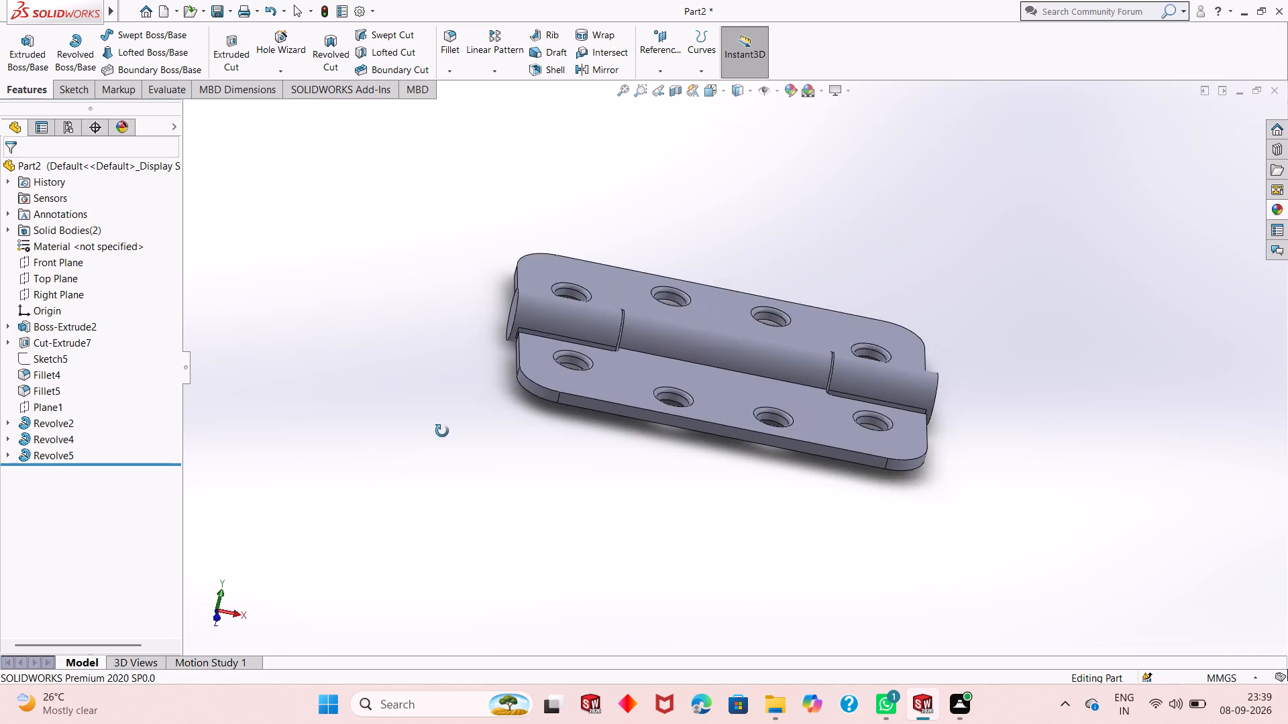
middle_click_drag(442, 431, 375, 392)
middle_click_drag(965, 599, 965, 467)
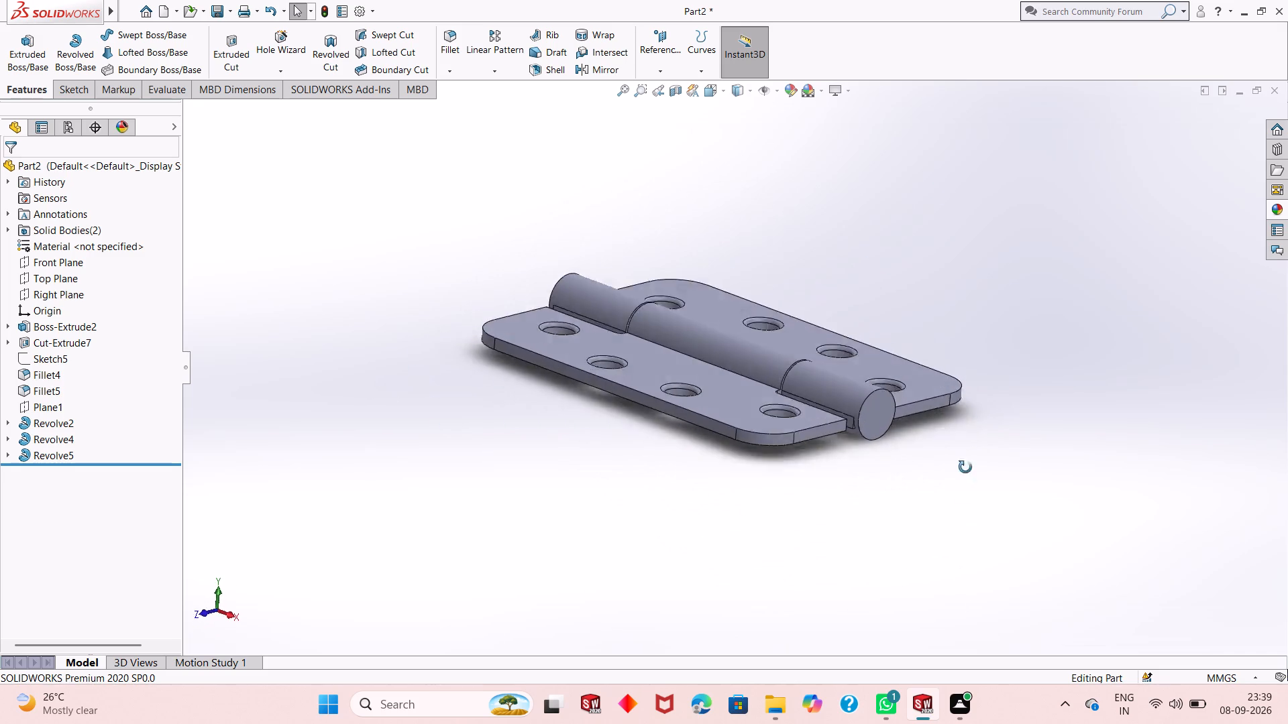
middle_click_drag(965, 467, 1076, 328)
middle_click_drag(662, 383, 654, 558)
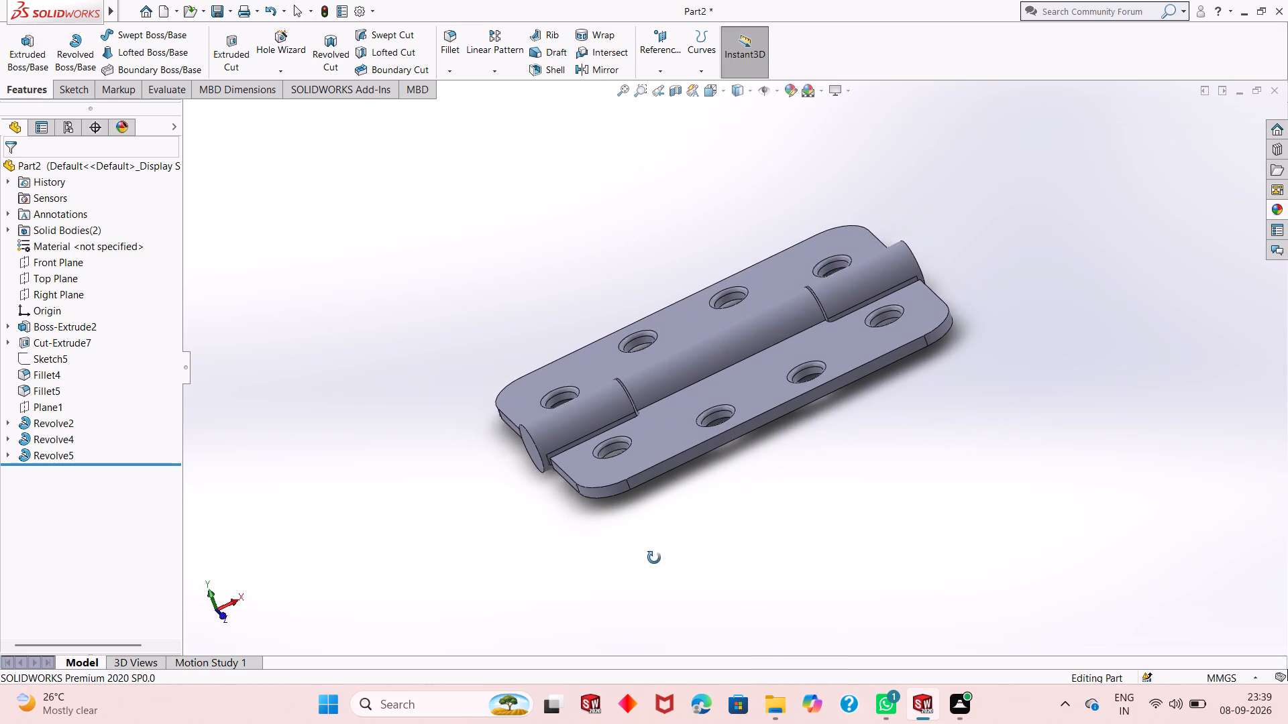
middle_click_drag(654, 558, 653, 558)
middle_click_drag(828, 416, 830, 440)
key("Escape")
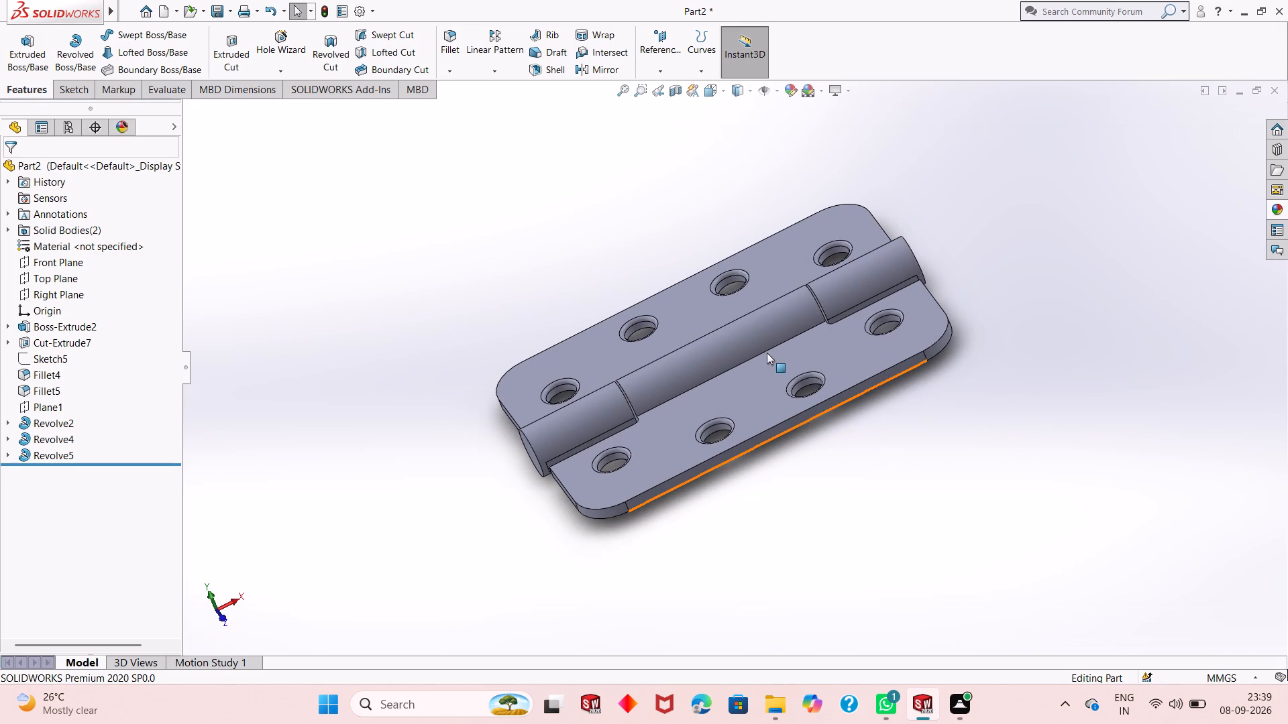
scroll(767, 353, "up", 2)
middle_click_drag(696, 401, 731, 342)
scroll(668, 438, "down", 3)
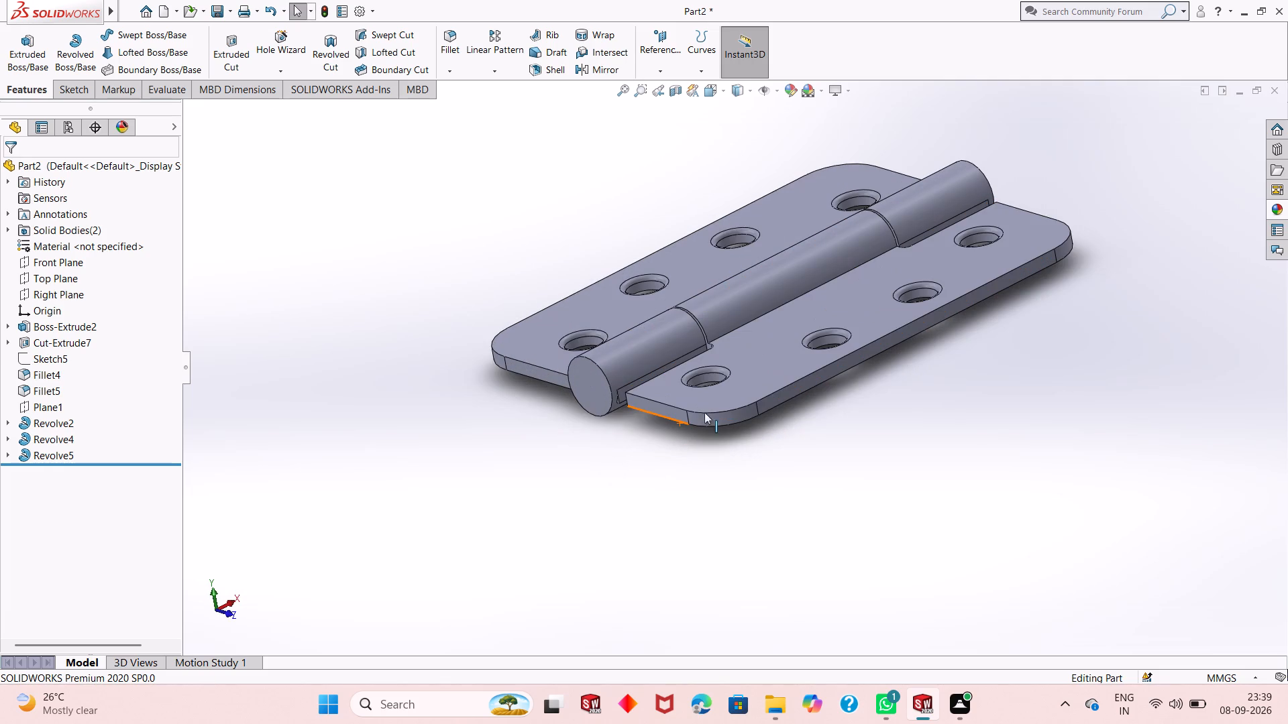
scroll(696, 426, "up", 1)
scroll(820, 340, "up", 2)
middle_click_drag(955, 235, 957, 255)
middle_click_drag(704, 446, 702, 400)
scroll(814, 298, "down", 4)
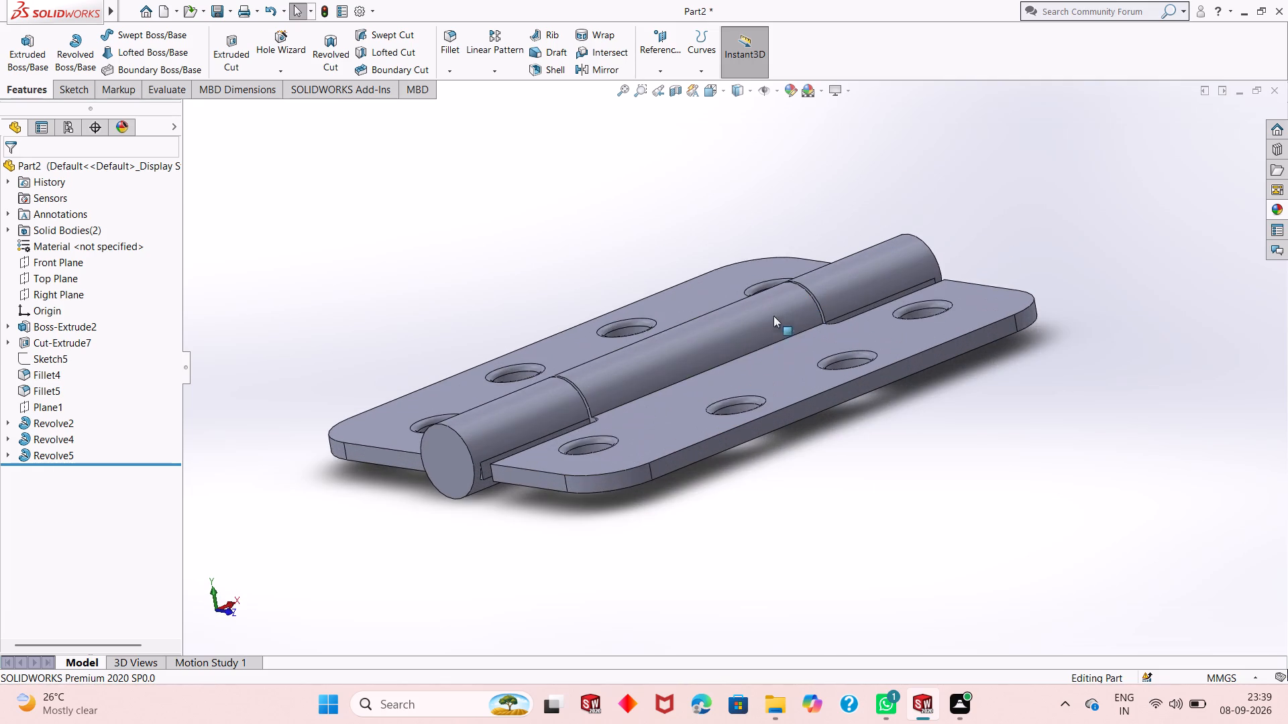
middle_click_drag(759, 335, 759, 372)
scroll(633, 459, "up", 3)
middle_click_drag(691, 414, 702, 438)
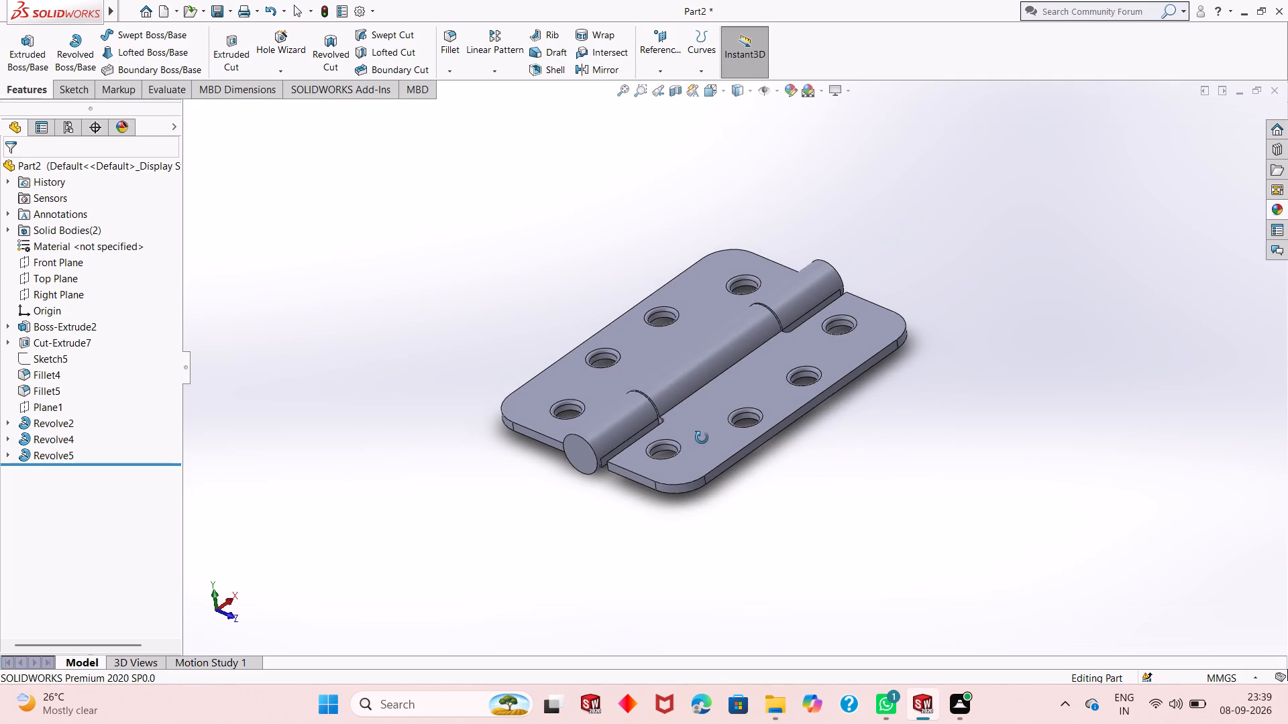
middle_click_drag(702, 438, 703, 440)
key("Escape")
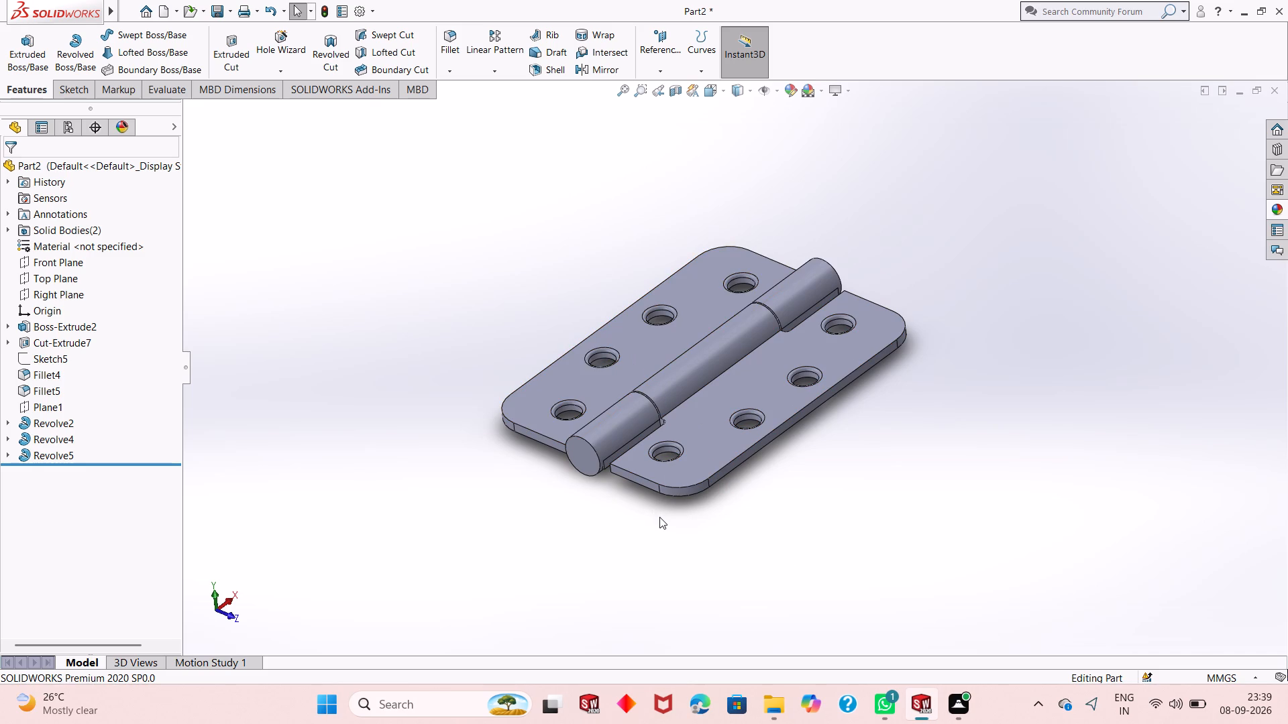
middle_click_drag(659, 517, 633, 523)
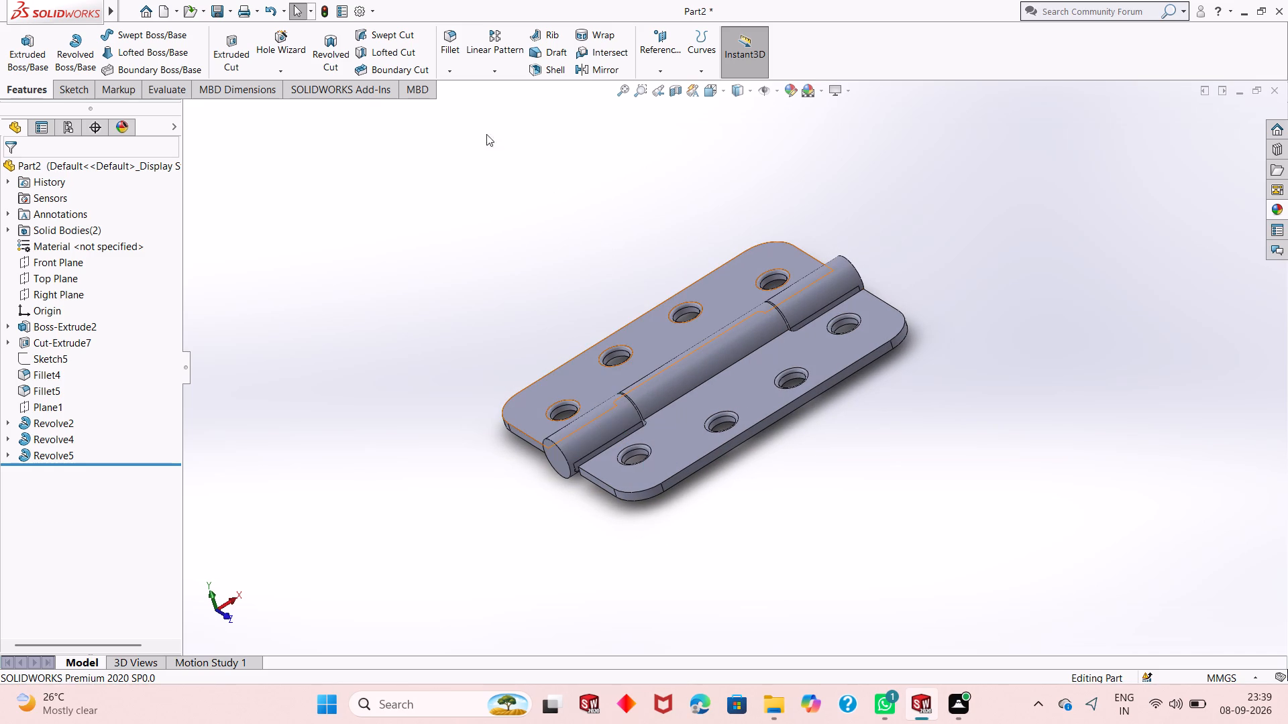
Save the part in the Downloads folder under the name Door hinge.
key("ctrl+s")
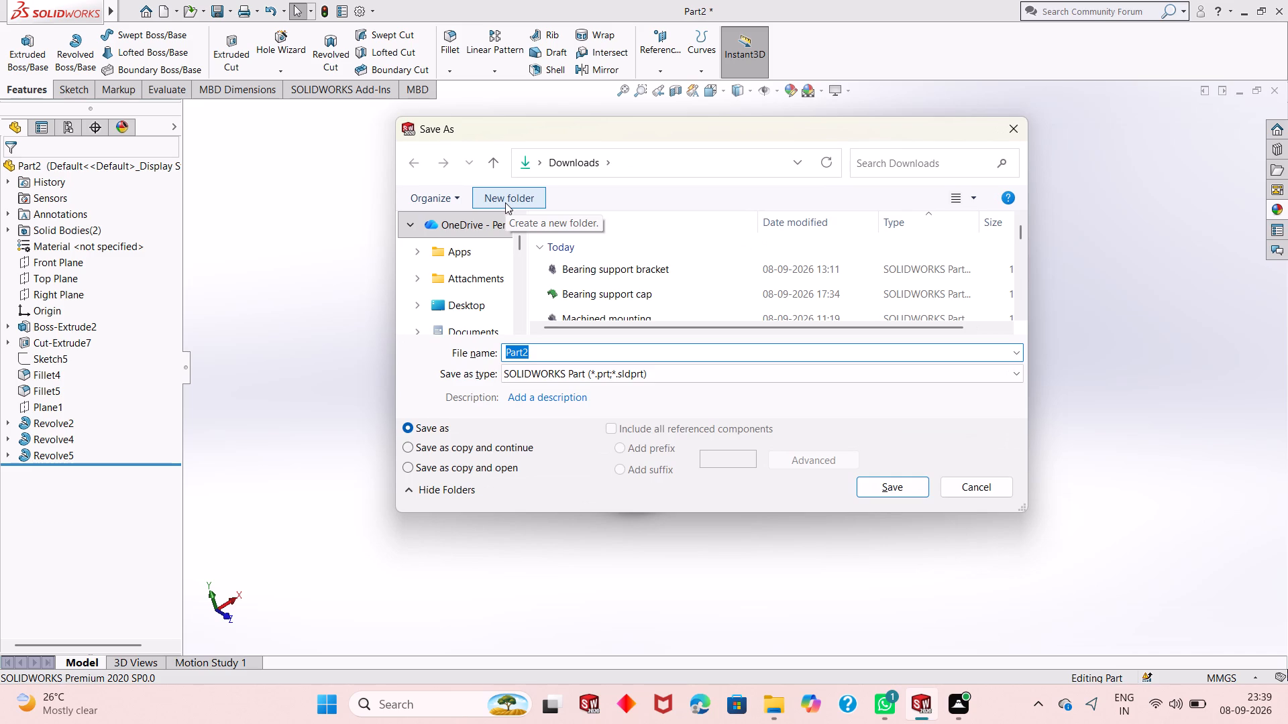
key("shift+d")
type("oor hinge")
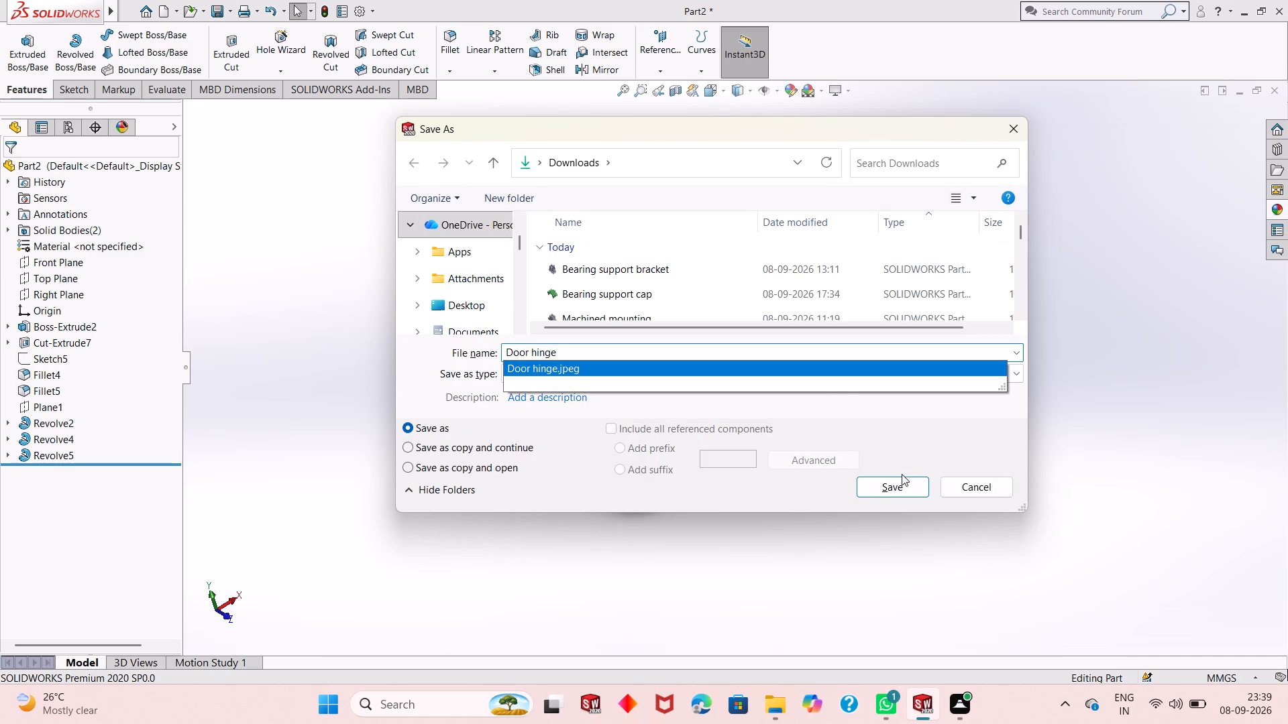
left_click(873, 490)
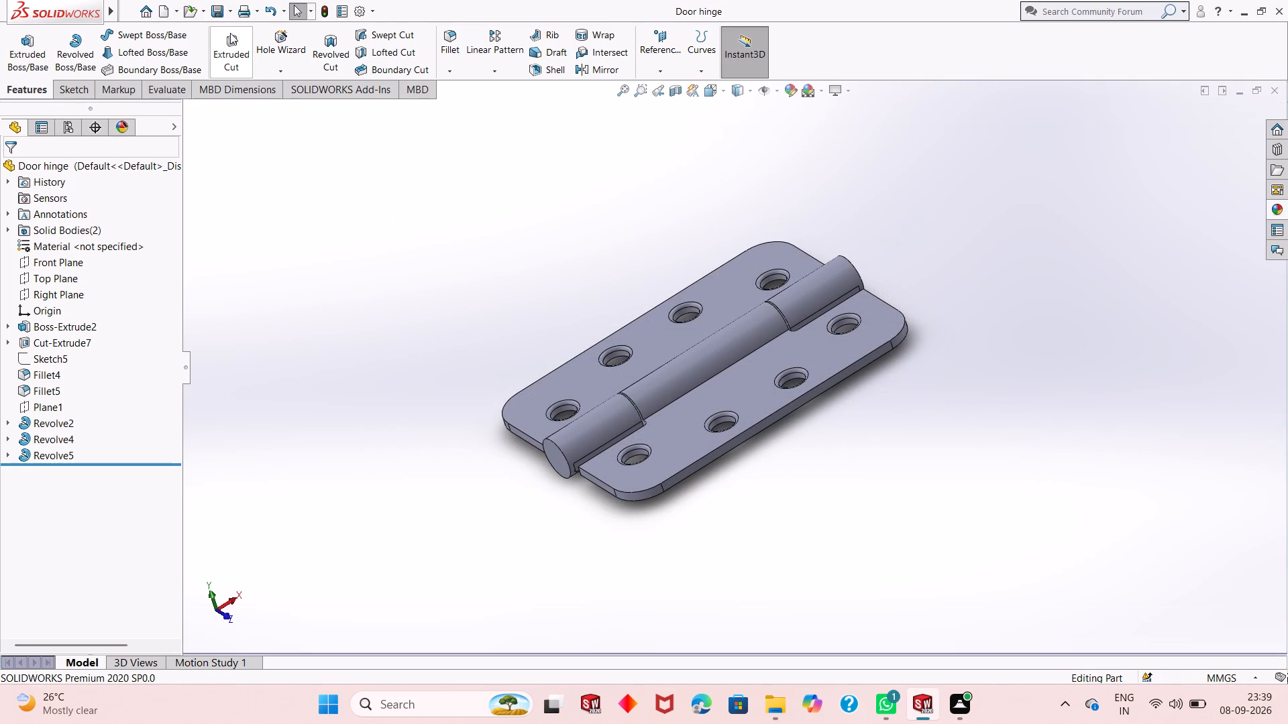
Save a PDF copy of the hinge as Door hinge in the Downloads folder.
left_click(231, 15)
left_click(246, 44)
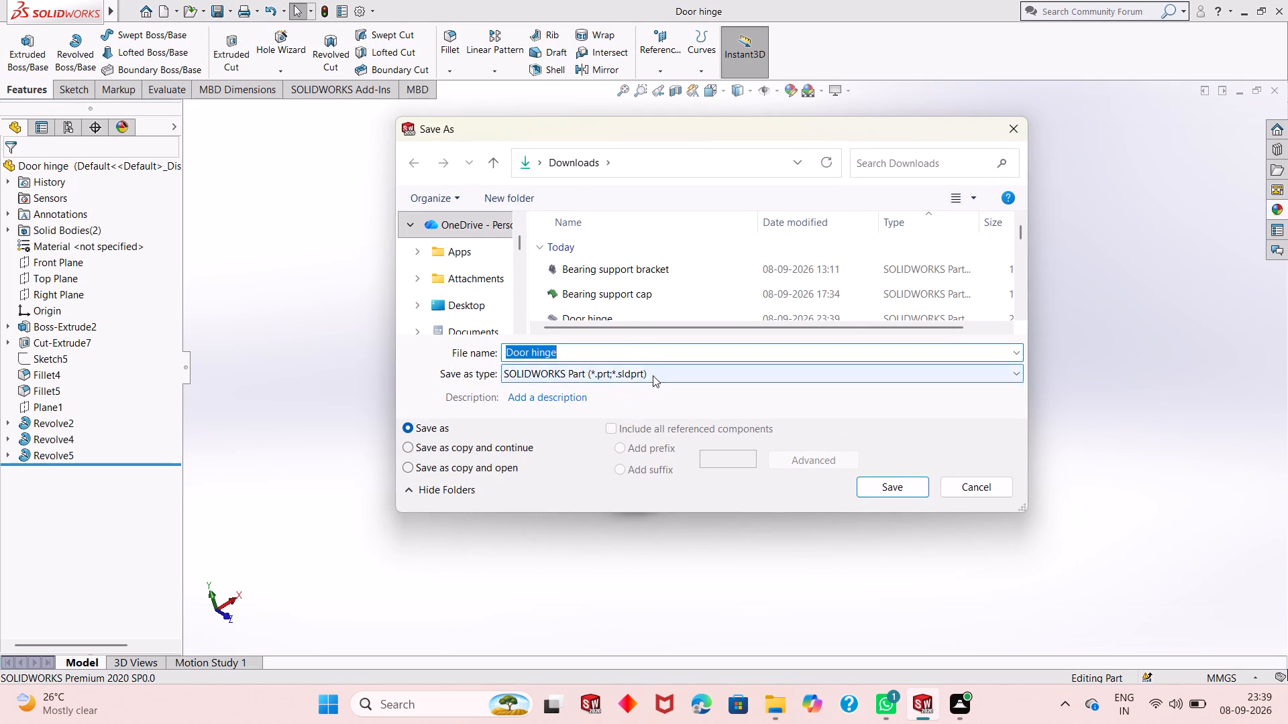
left_click(653, 375)
left_click(706, 98)
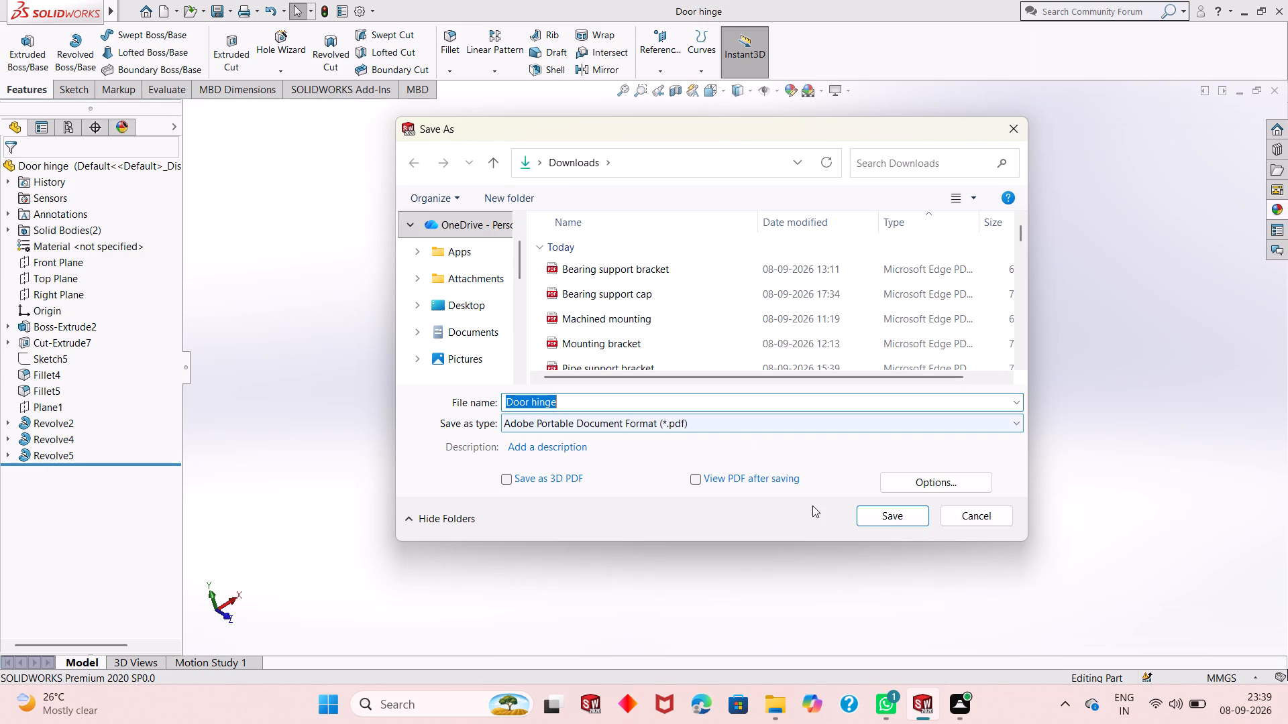
left_click(877, 516)
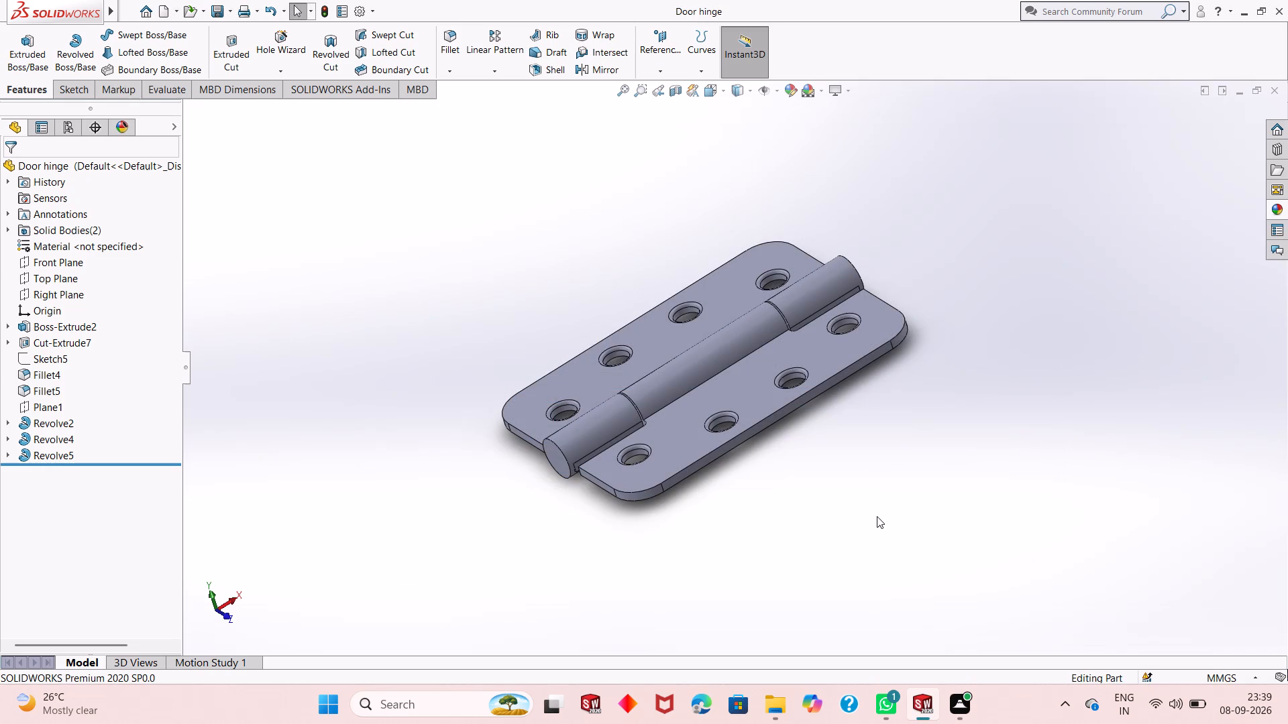